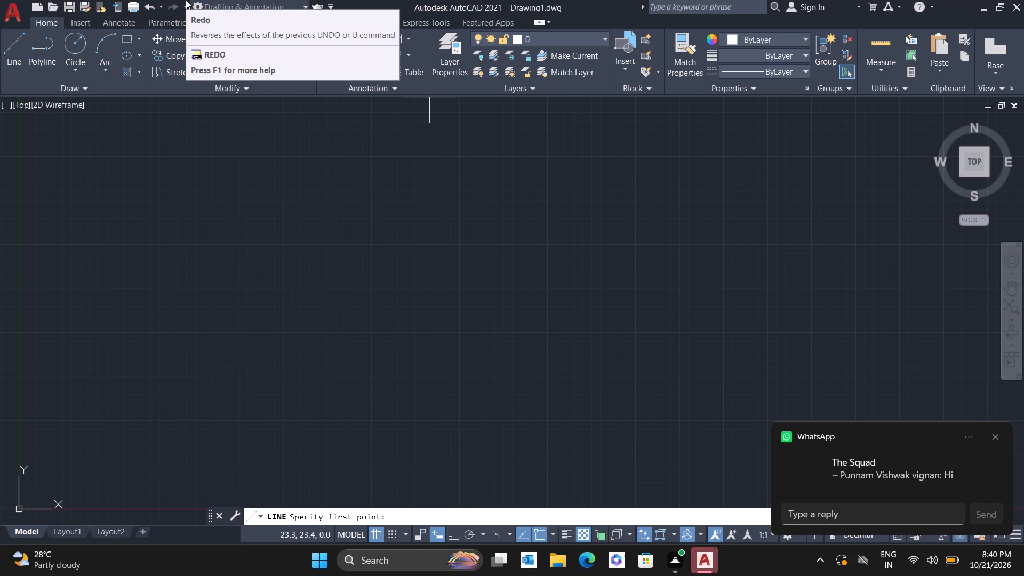
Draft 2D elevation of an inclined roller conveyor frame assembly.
Dismiss the chat notification covering the drawing area.
left_click_drag(916, 431, 796, 381)
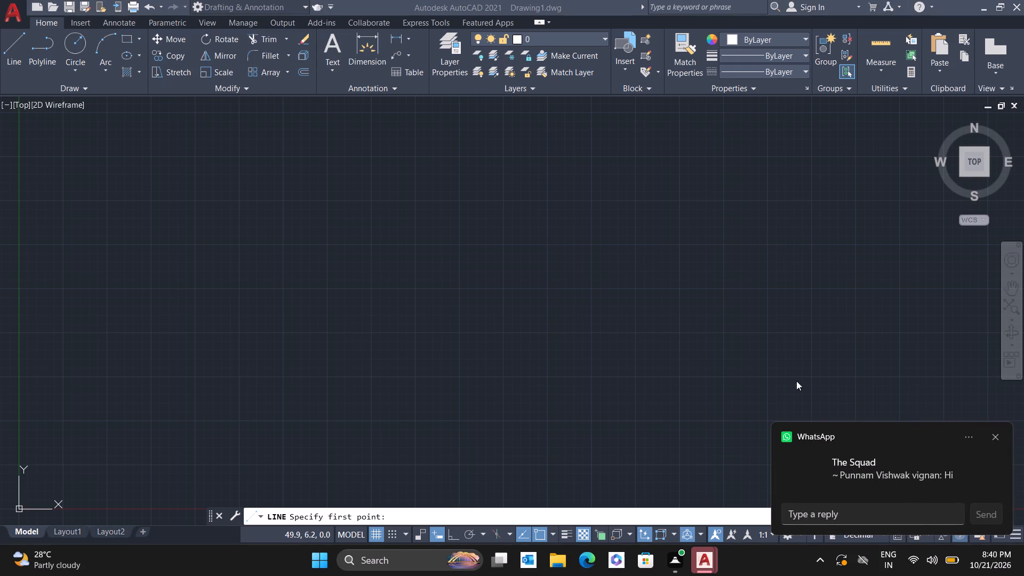
left_click_drag(796, 381, 652, 291)
left_click(997, 436)
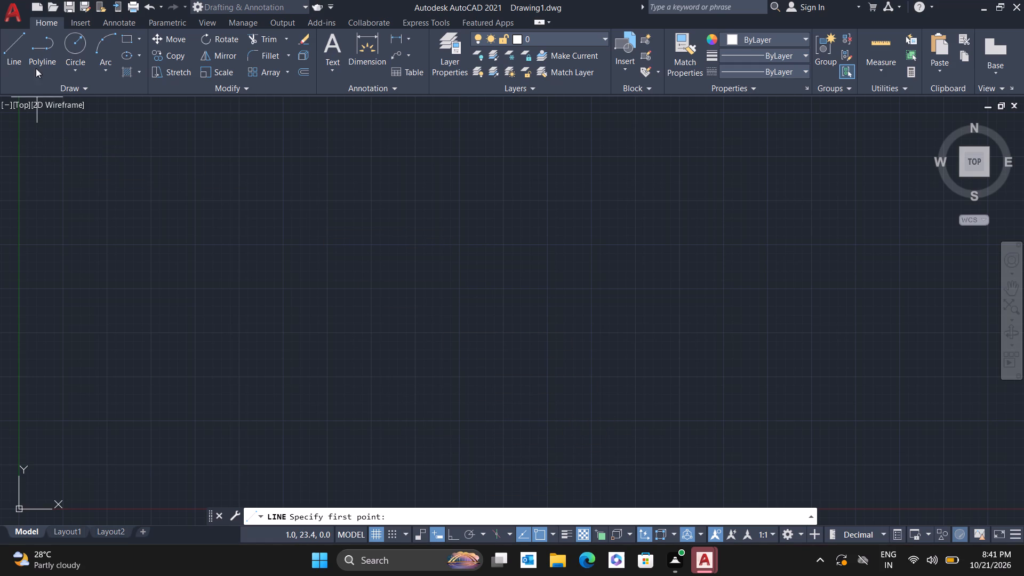
Draw a horizontal line 500 units long with Ortho mode on, starting near the origin.
left_click(22, 41)
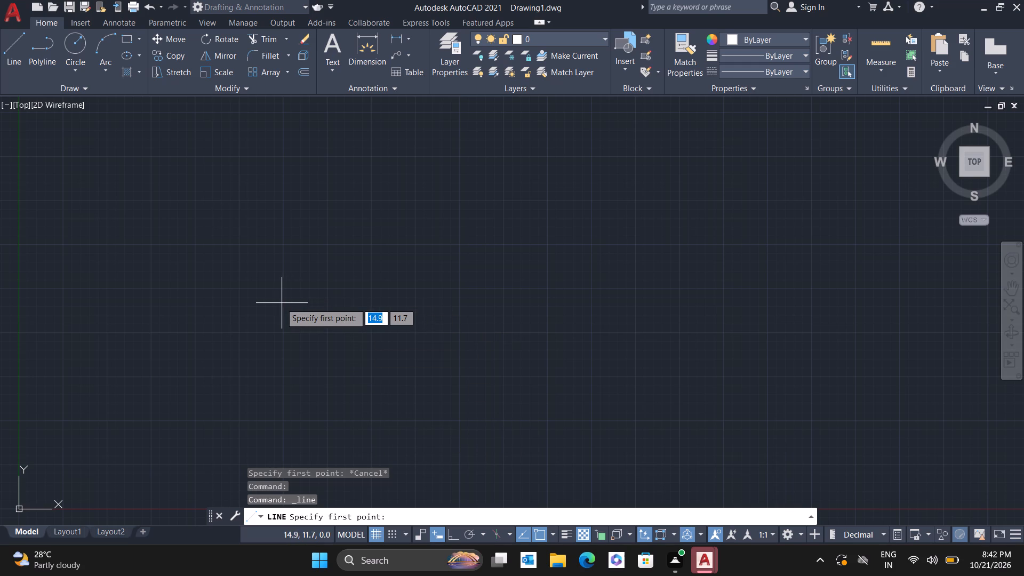
left_click(260, 327)
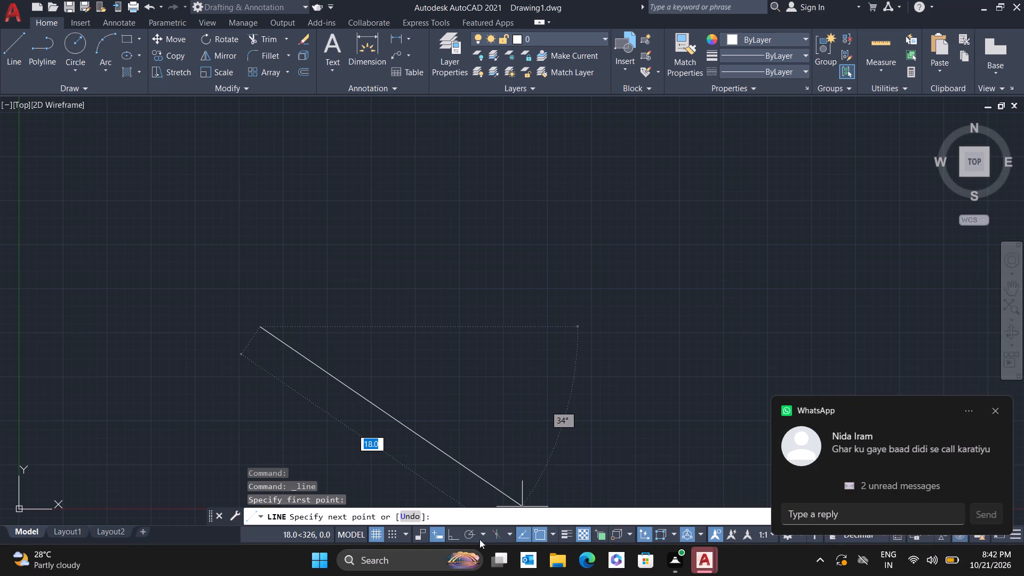
left_click(455, 534)
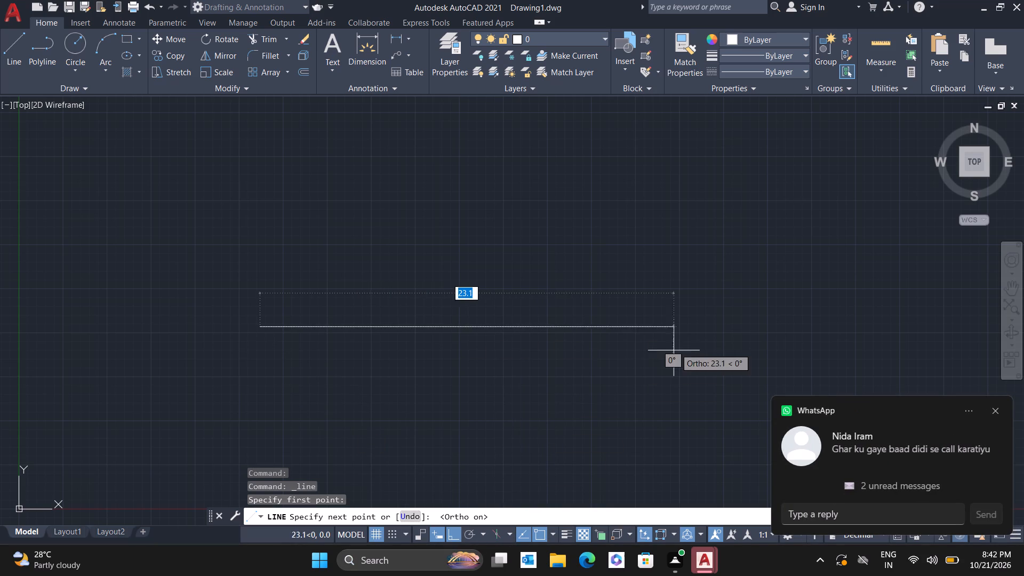
scroll(822, 310, "down", 1)
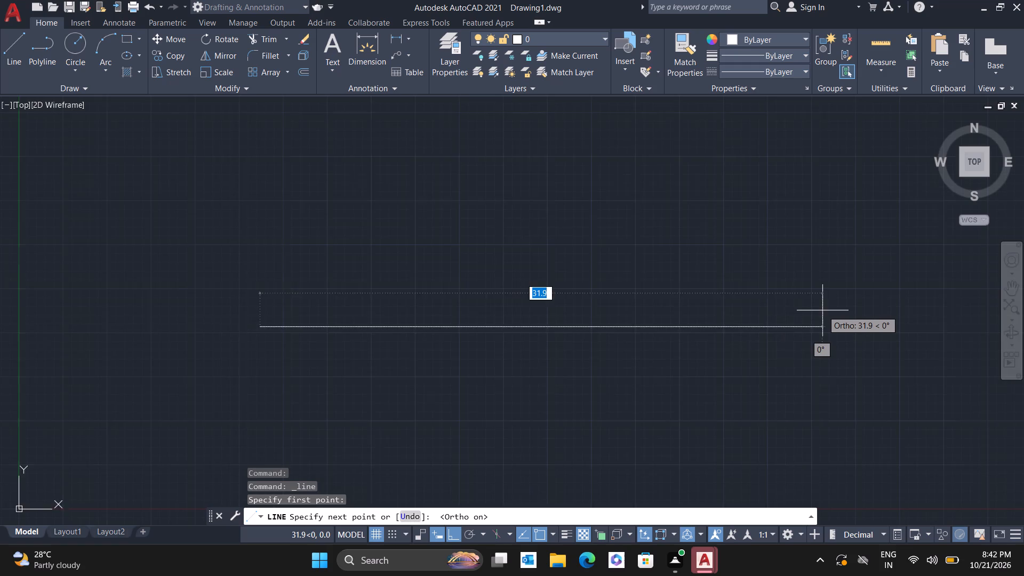
scroll(822, 310, "down", 1)
middle_click_drag(823, 310, 490, 313)
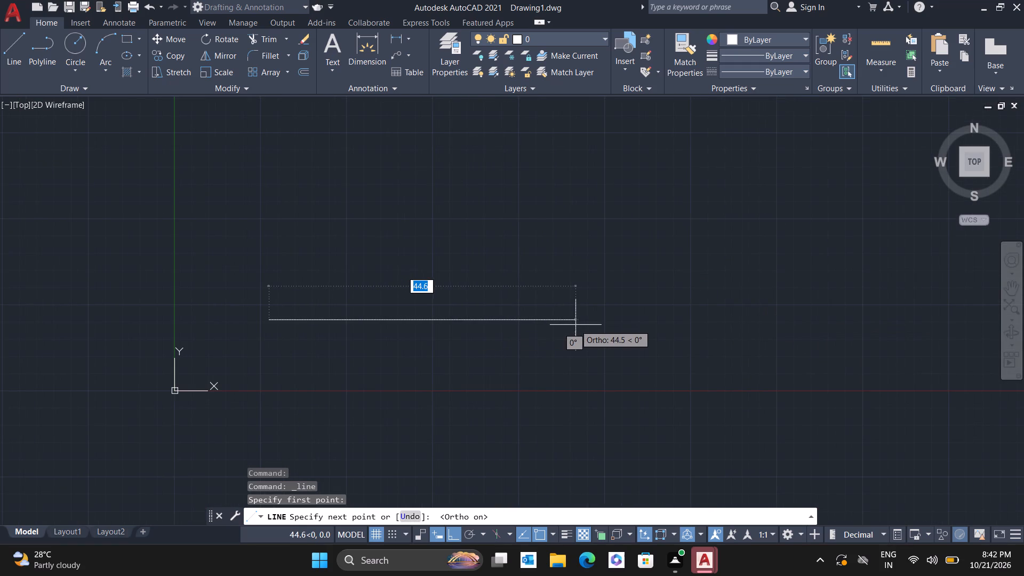
type("500")
key("Return")
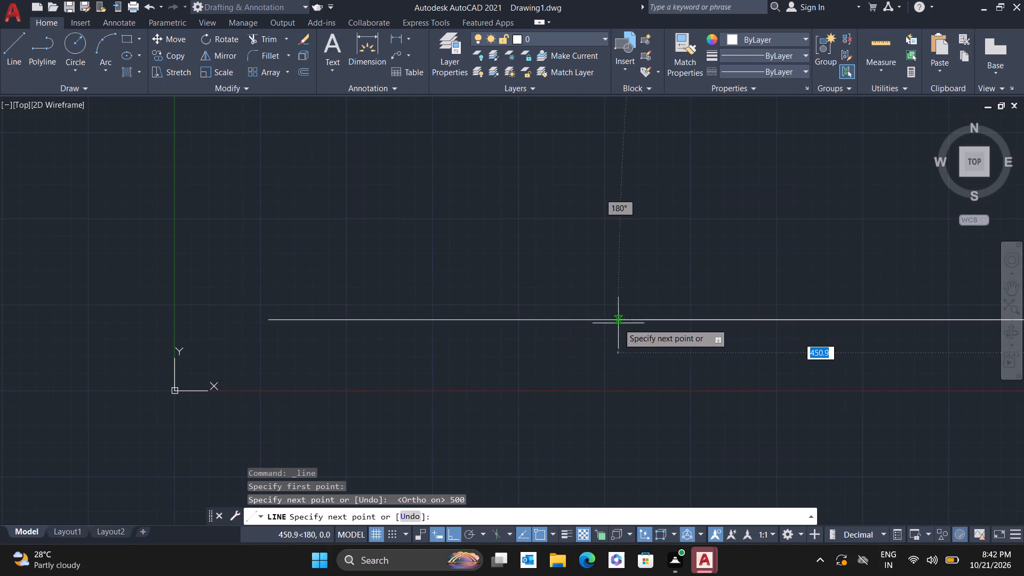
scroll(619, 323, "down", 6)
key("Escape")
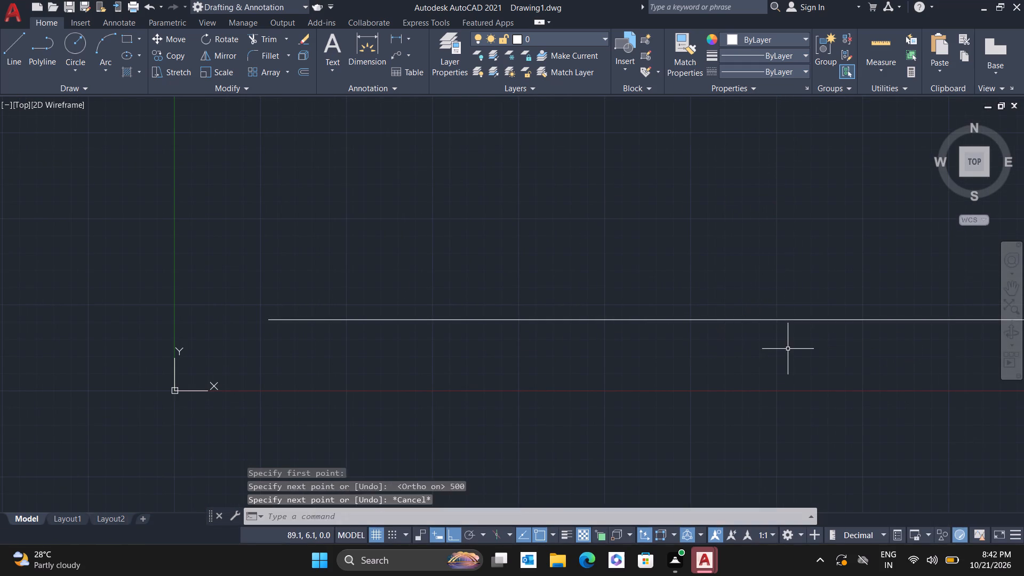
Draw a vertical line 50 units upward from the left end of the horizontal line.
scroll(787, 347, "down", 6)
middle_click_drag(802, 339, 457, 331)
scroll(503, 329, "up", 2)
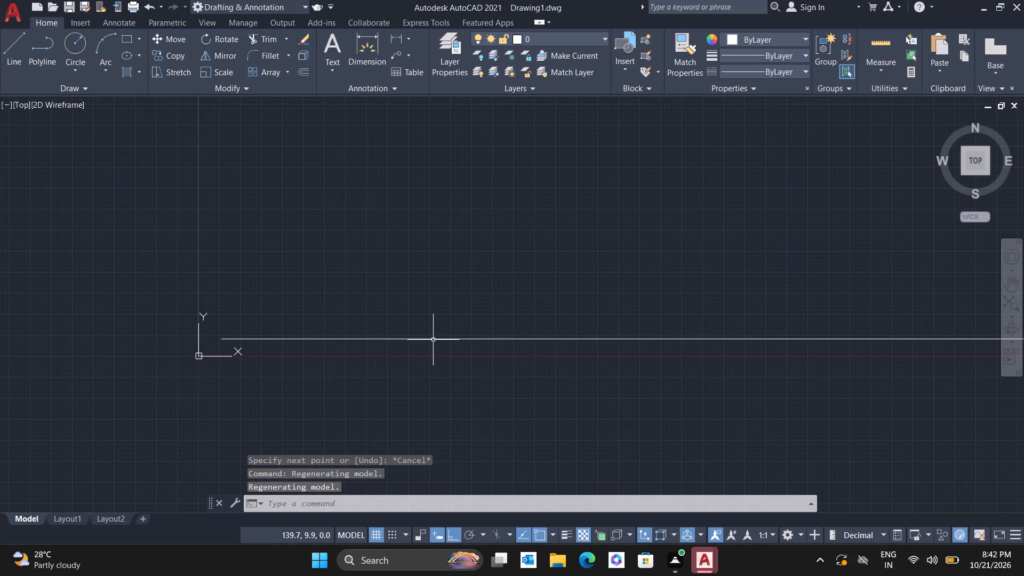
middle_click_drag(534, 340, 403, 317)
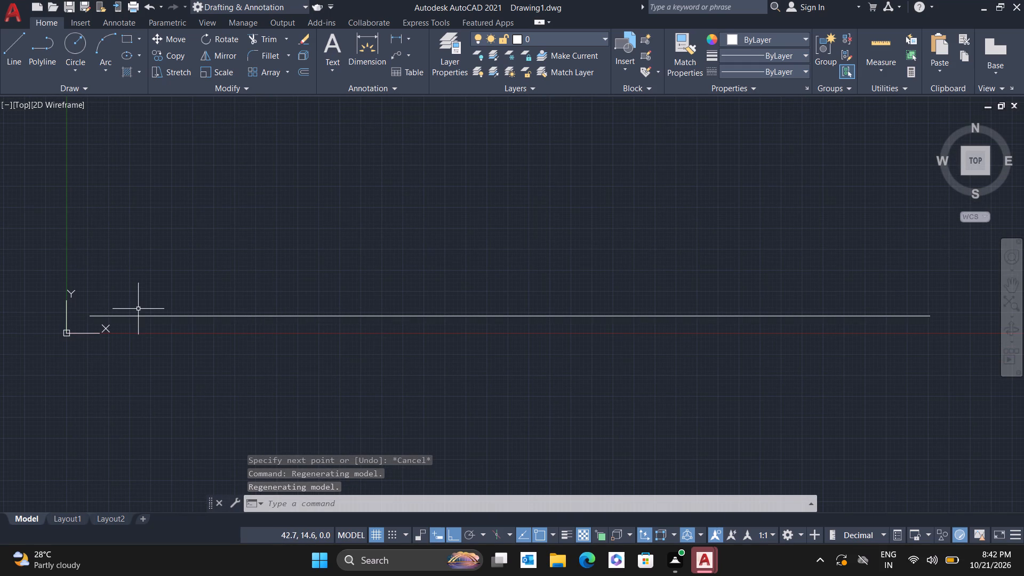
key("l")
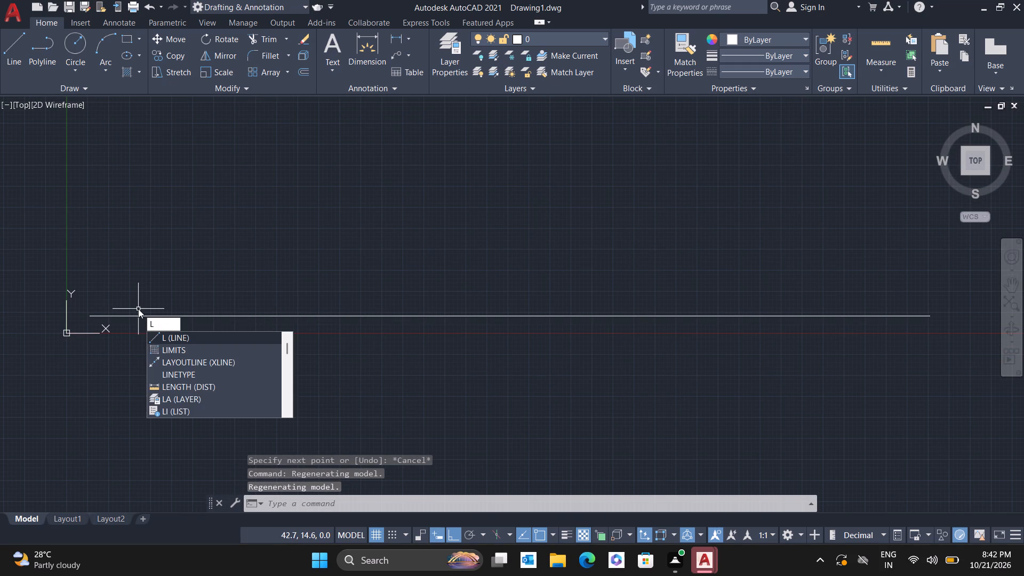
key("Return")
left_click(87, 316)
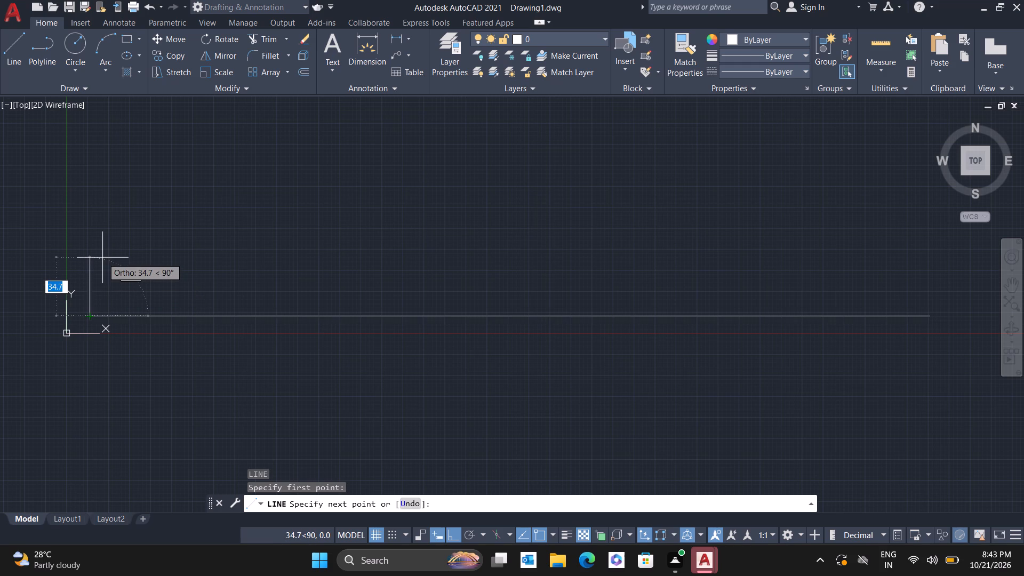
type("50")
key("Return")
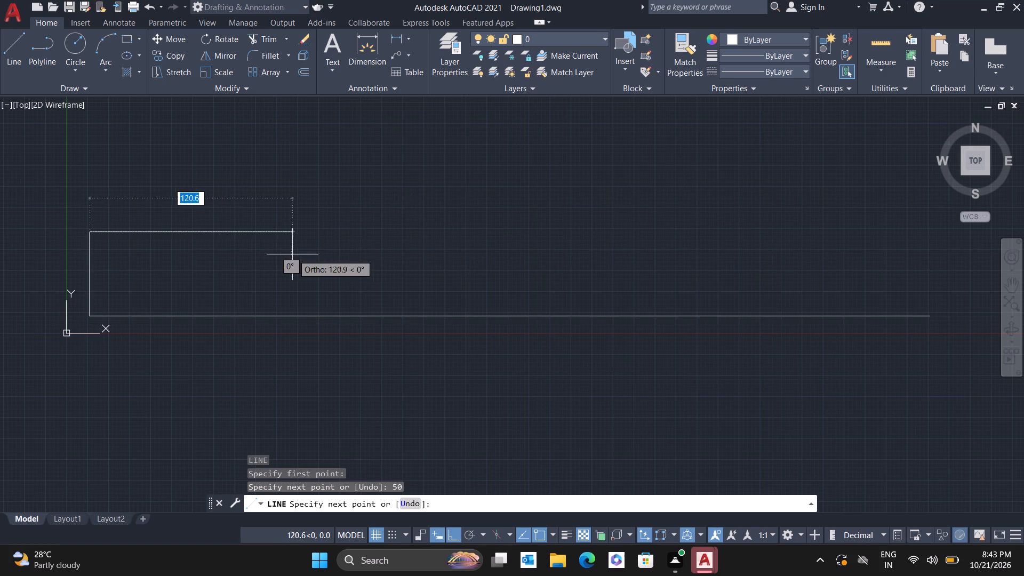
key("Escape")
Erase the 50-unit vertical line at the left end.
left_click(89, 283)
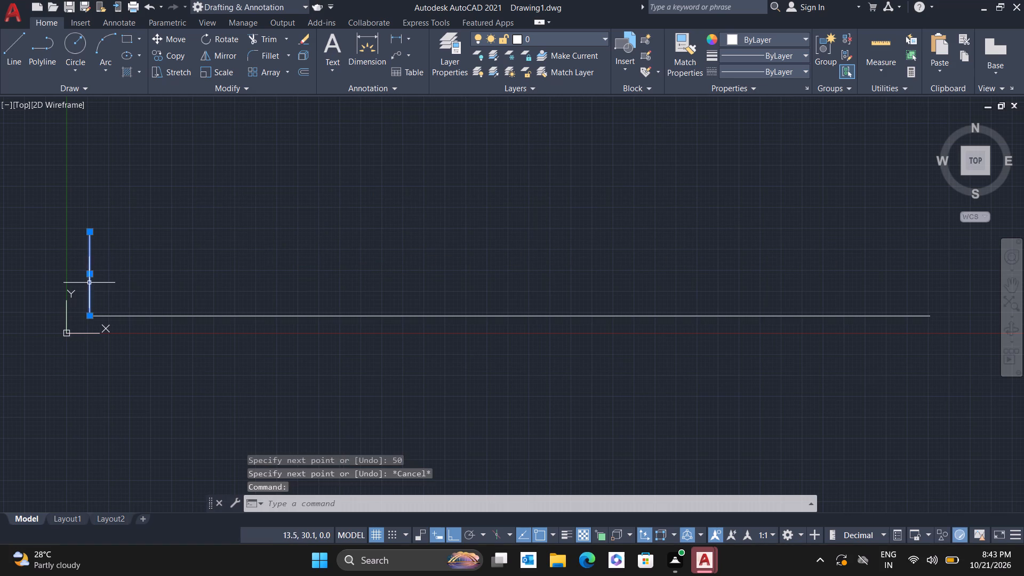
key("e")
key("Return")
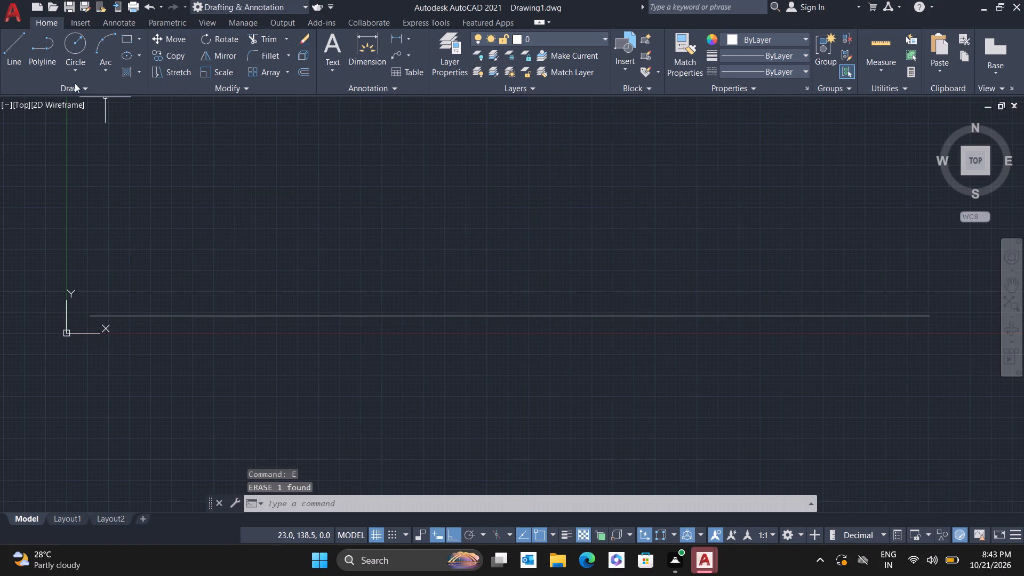
Complete a 500 by 20 rectangle above the horizontal line, drawing its left, top and right sides as connected lines.
left_click(8, 44)
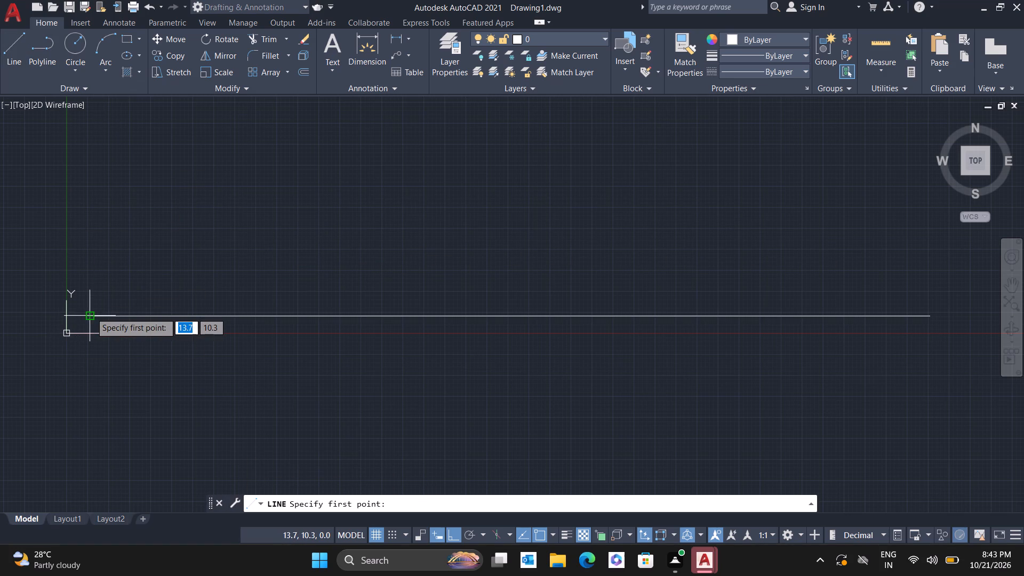
left_click(91, 313)
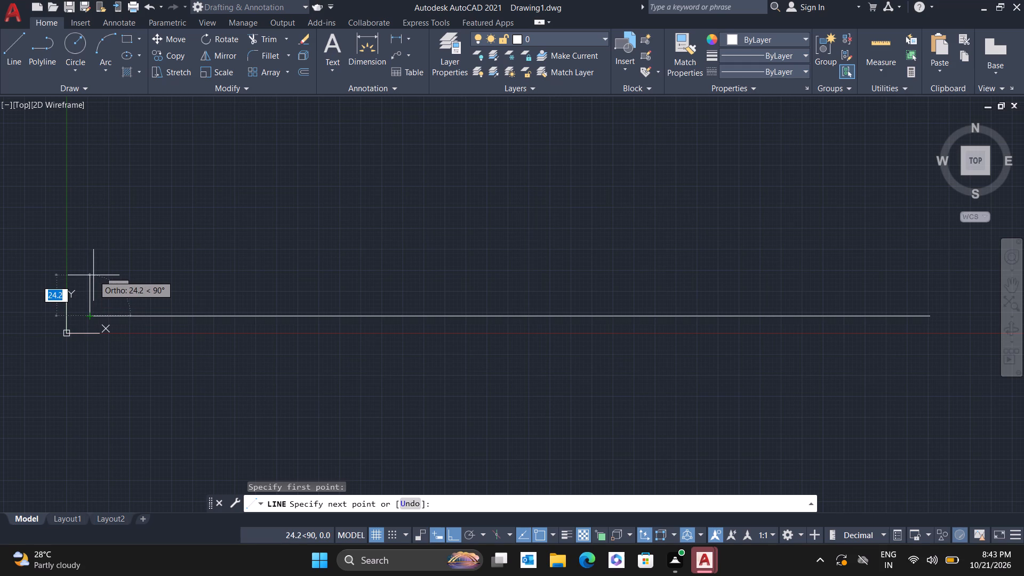
type("20")
key("Return")
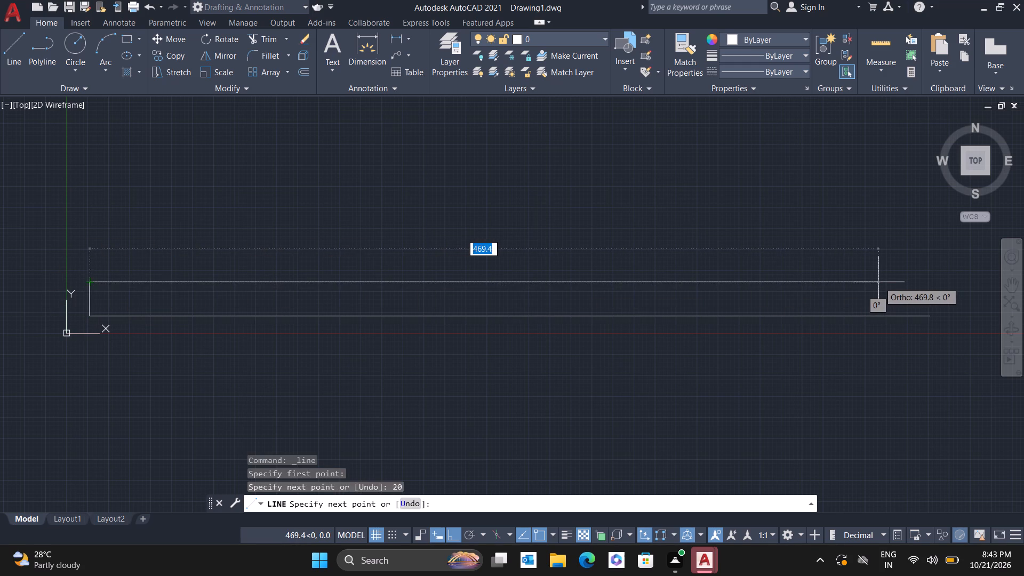
key("5")
key("0")
key("0")
key("Return")
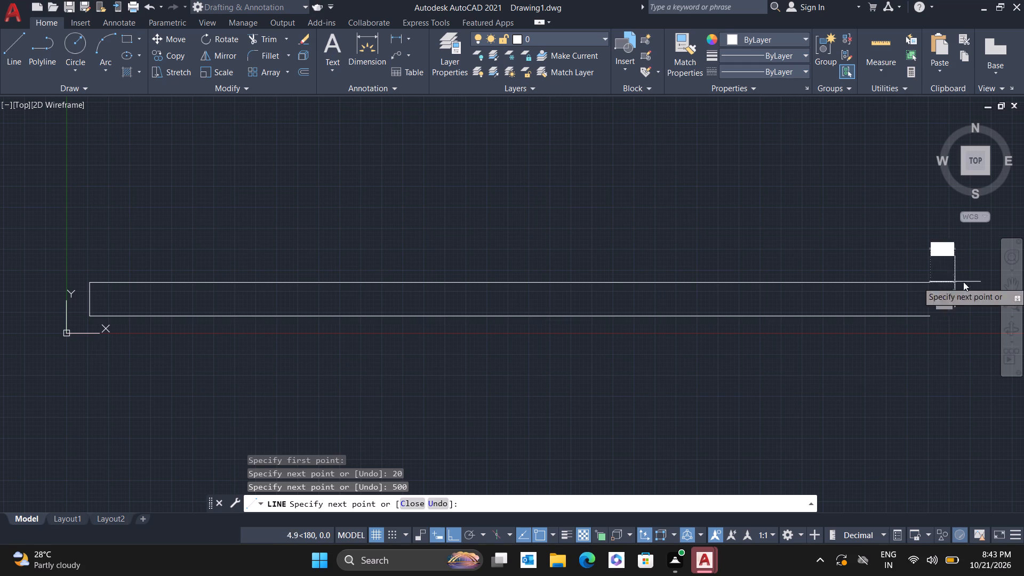
left_click(931, 316)
key("Escape")
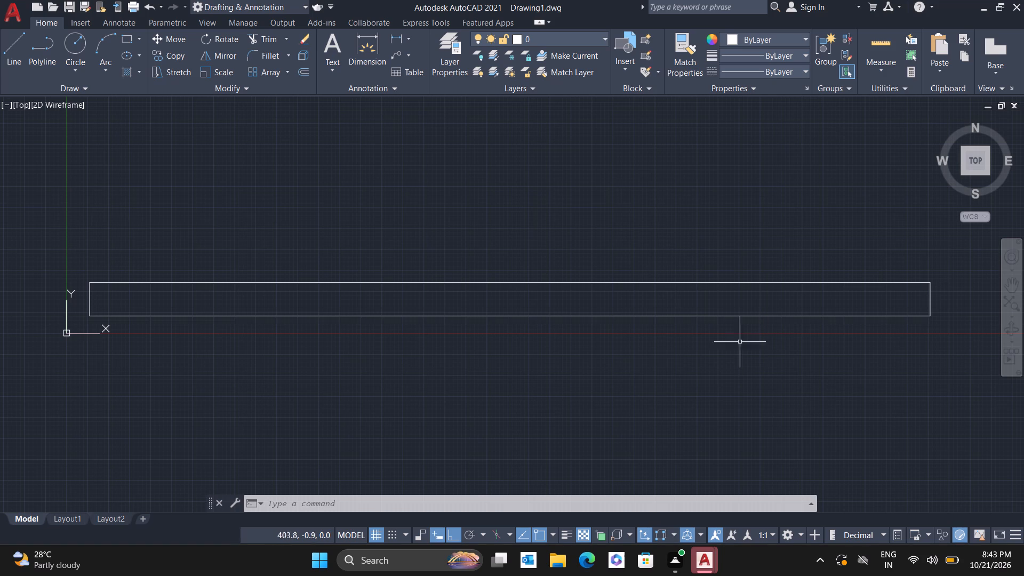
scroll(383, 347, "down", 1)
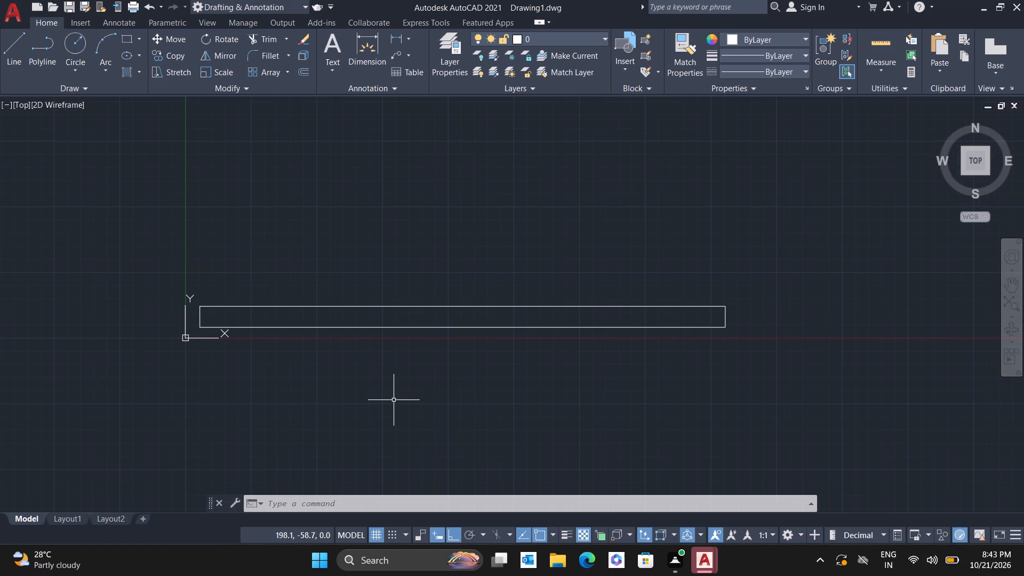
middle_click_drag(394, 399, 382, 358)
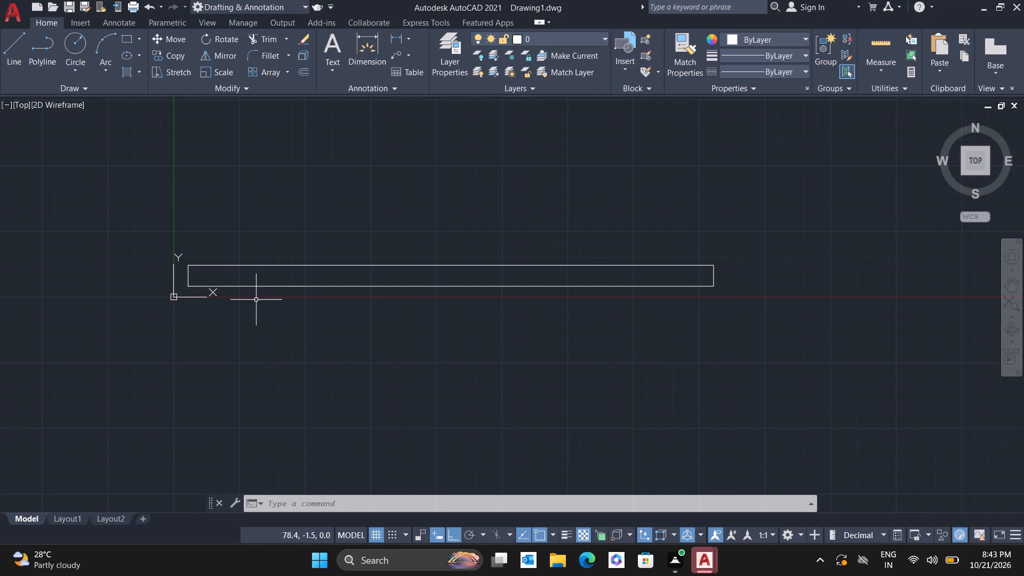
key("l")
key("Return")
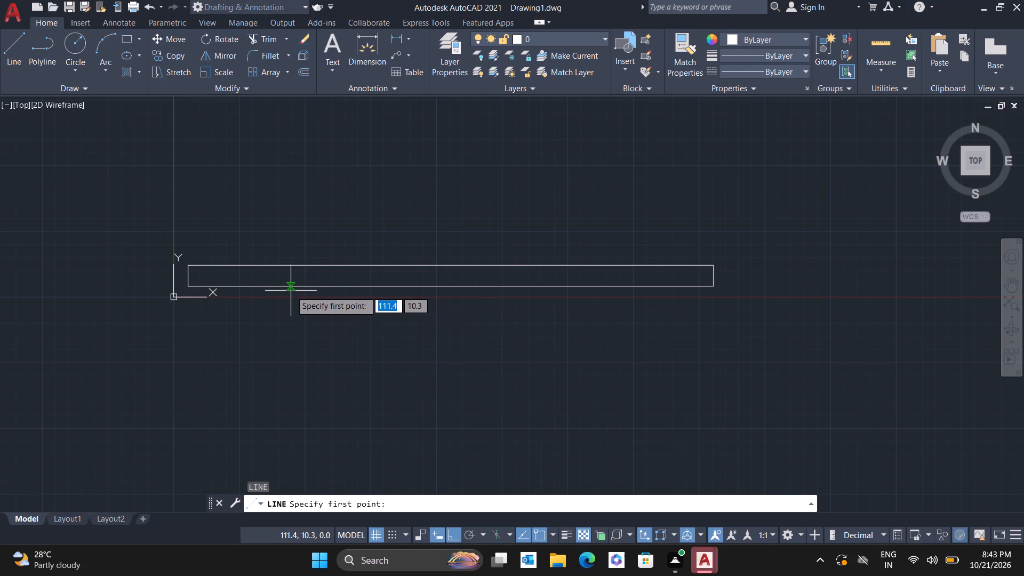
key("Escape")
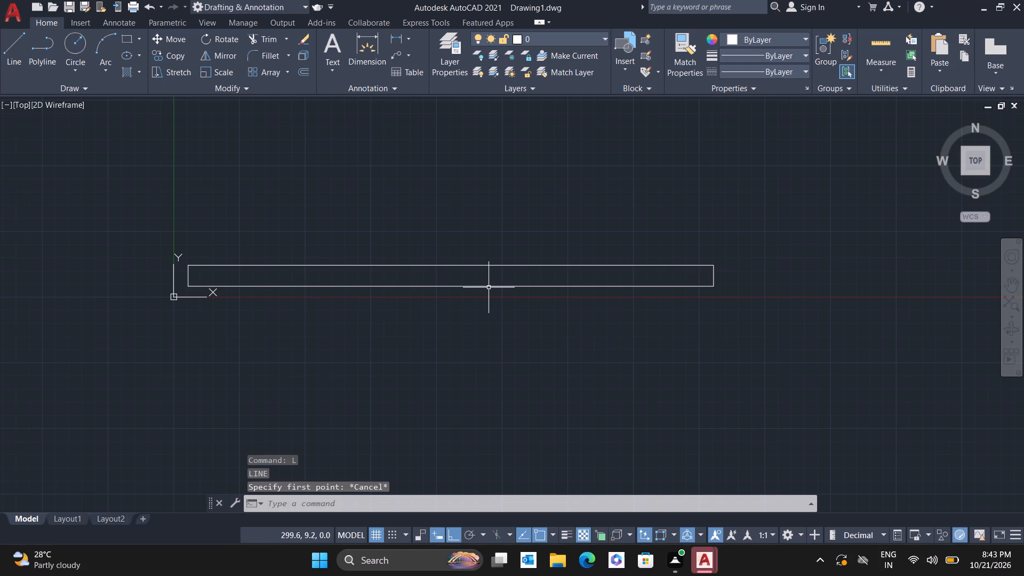
Erase the rectangle's bottom, right and top lines, keeping only the 20-unit left side.
left_click(489, 287)
key("e")
key("Return")
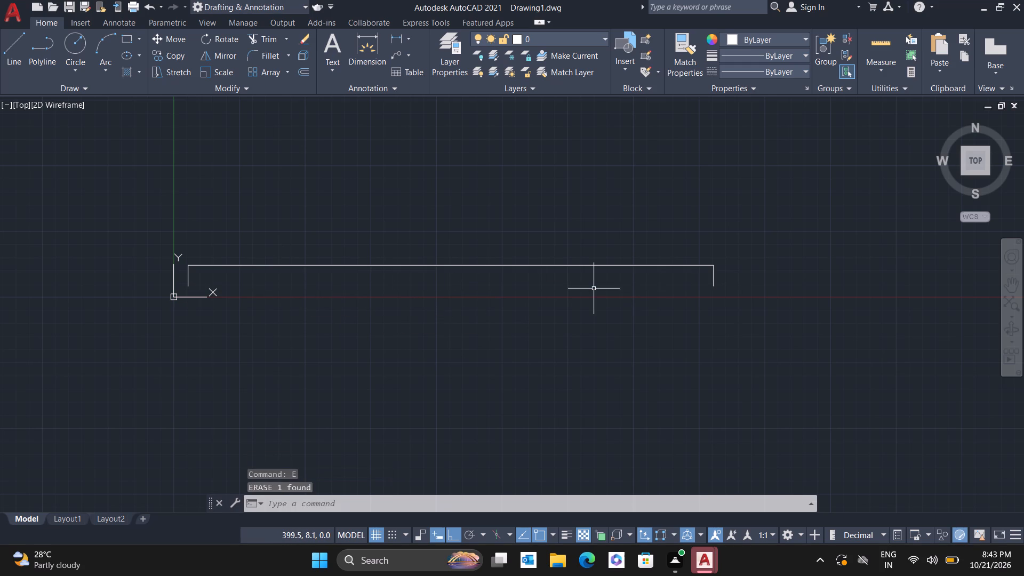
left_click(714, 285)
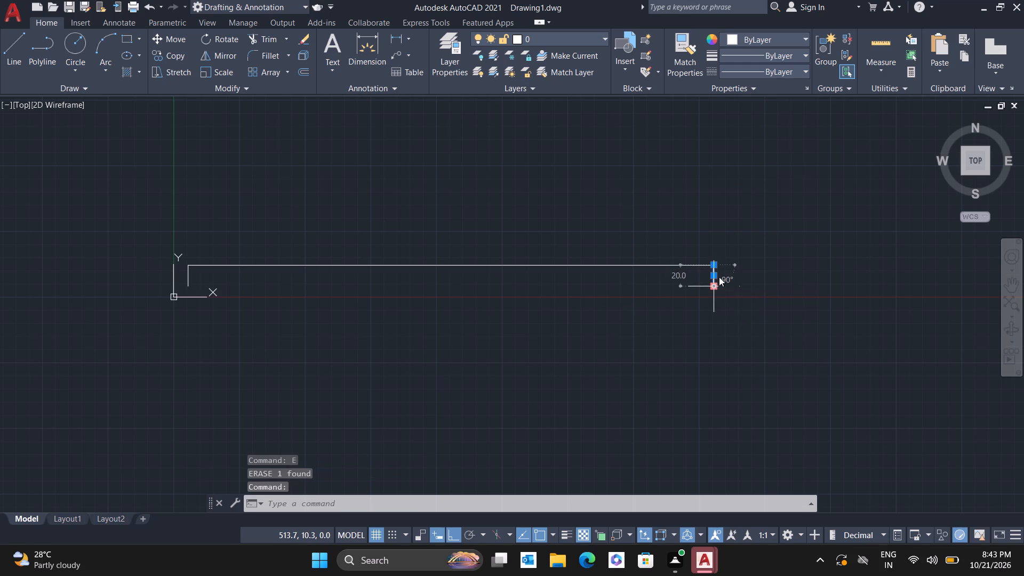
key("e")
key("Return")
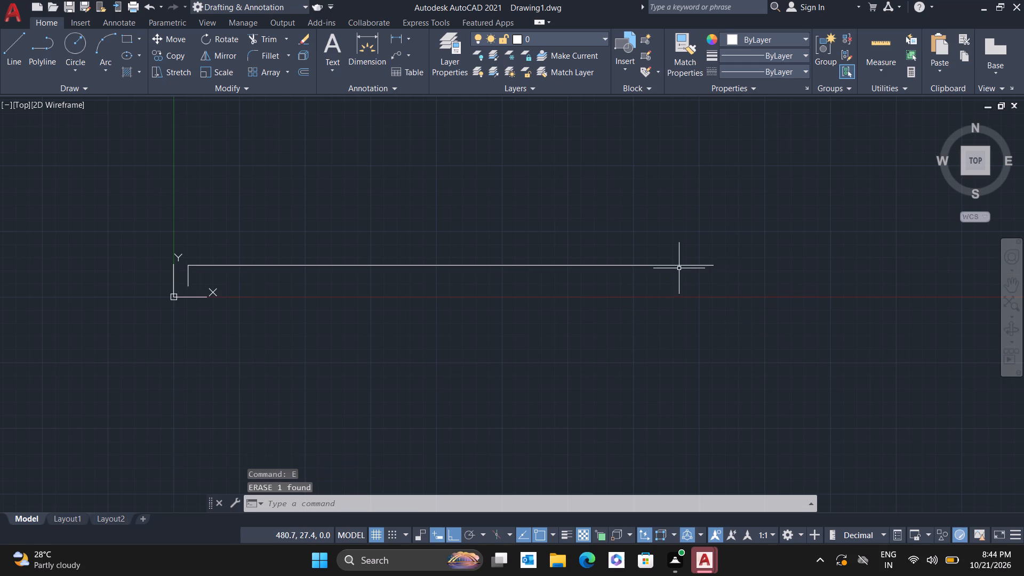
left_click(679, 268)
double_click(679, 266)
left_click(679, 266)
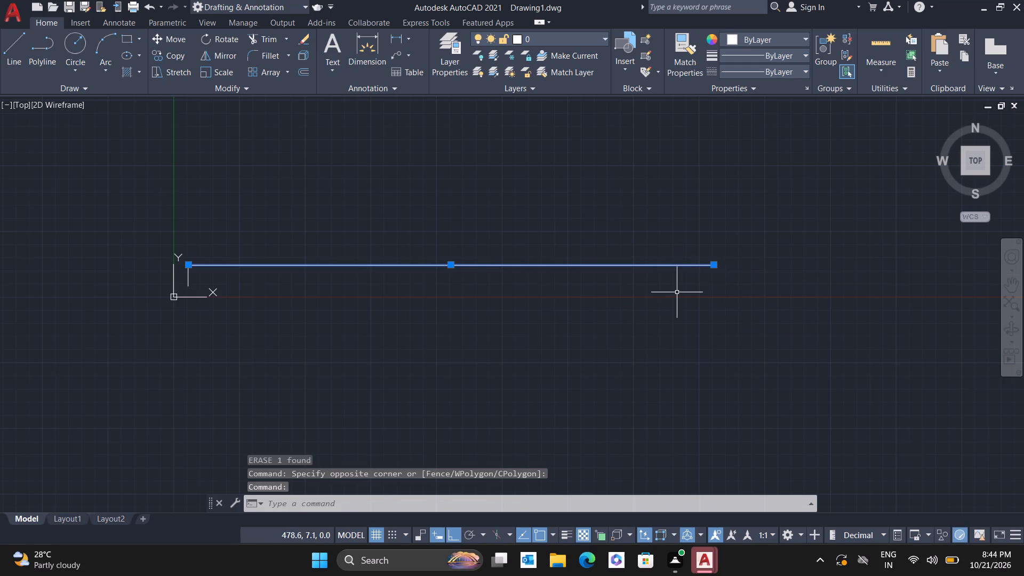
key("e")
key("Return")
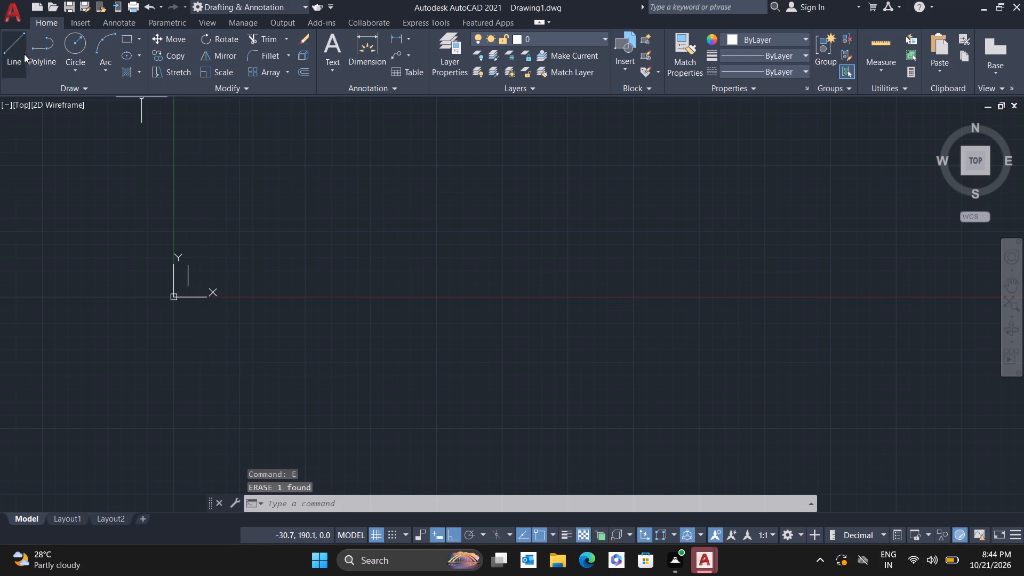
Draw a 1000-unit horizontal line rightward from the top end of the 20-unit left side.
left_click(18, 55)
left_click(188, 265)
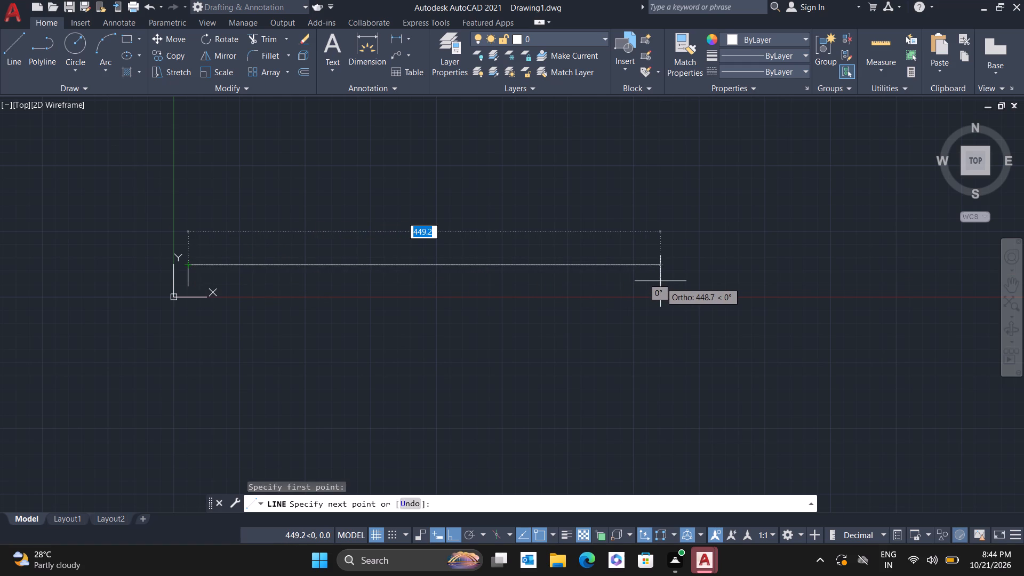
type("100")
key("0")
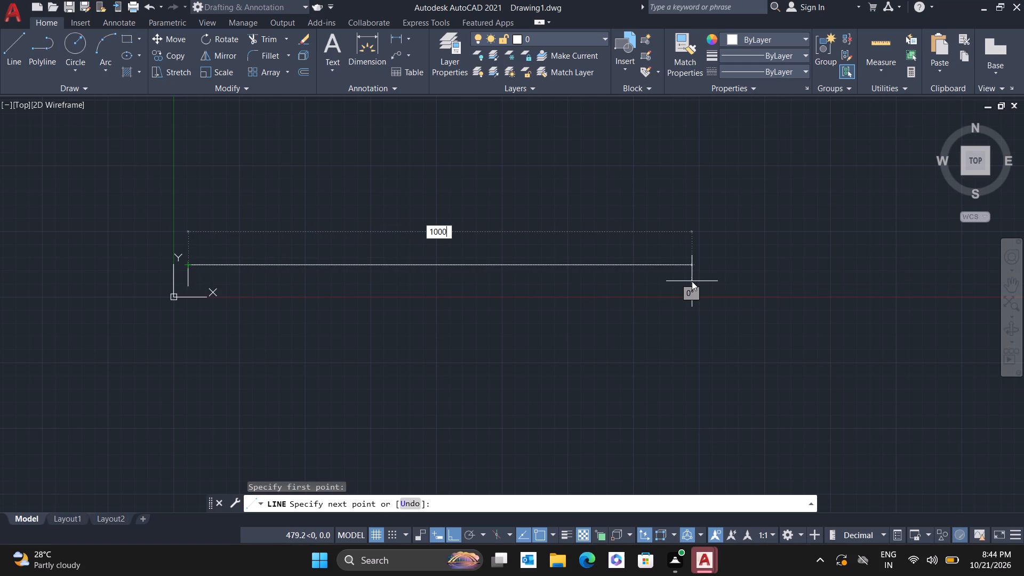
key("Return")
Continue the line 20 units straight down from the far end of the 1000-unit top edge.
scroll(693, 276, "down", 2)
scroll(761, 279, "down", 1)
middle_click_drag(763, 281, 391, 281)
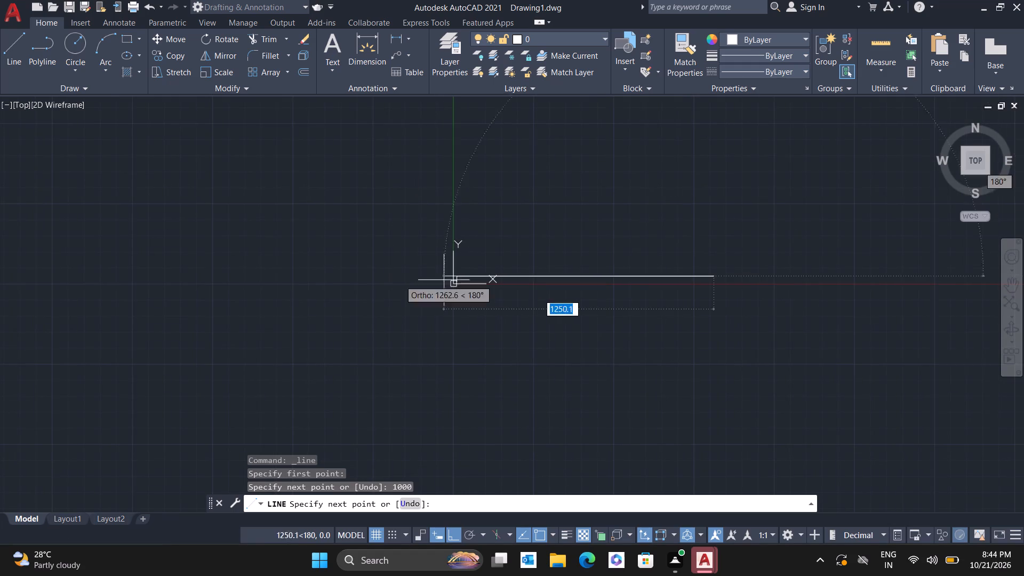
scroll(533, 280, "up", 2)
scroll(578, 282, "up", 1)
middle_click_drag(742, 298, 397, 296)
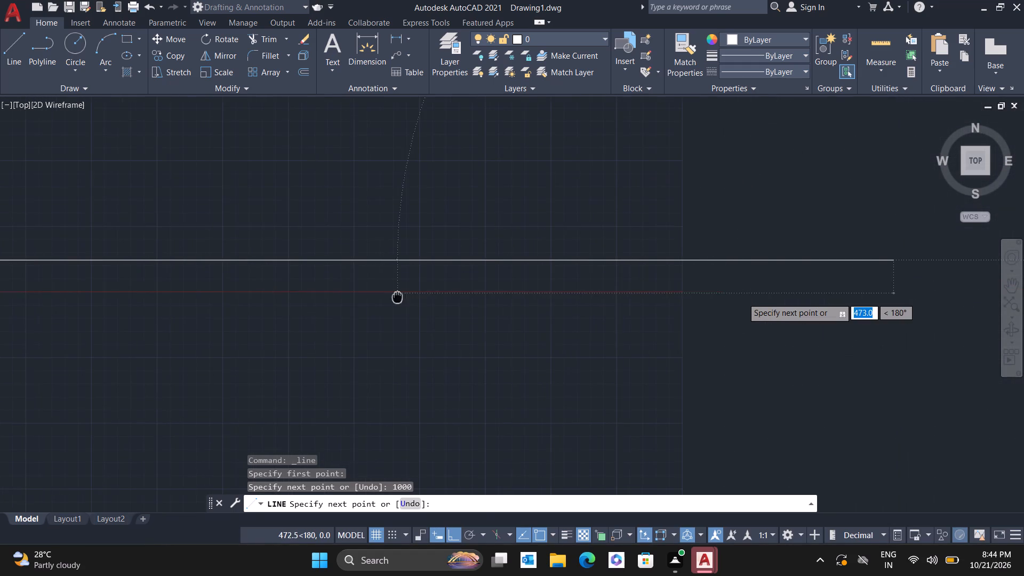
middle_click_drag(397, 296, 399, 296)
type("20")
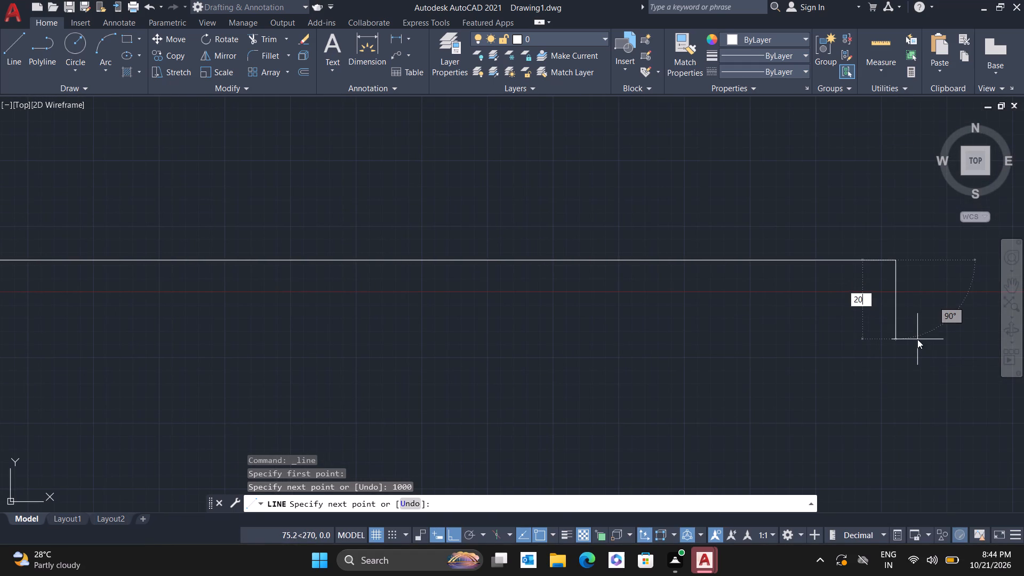
key("Return")
Close the rectangle with a bottom line running back to the lower end of the left side, and finish the line.
scroll(448, 315, "down", 2)
middle_click_drag(438, 309, 543, 300)
scroll(438, 309, "down", 1)
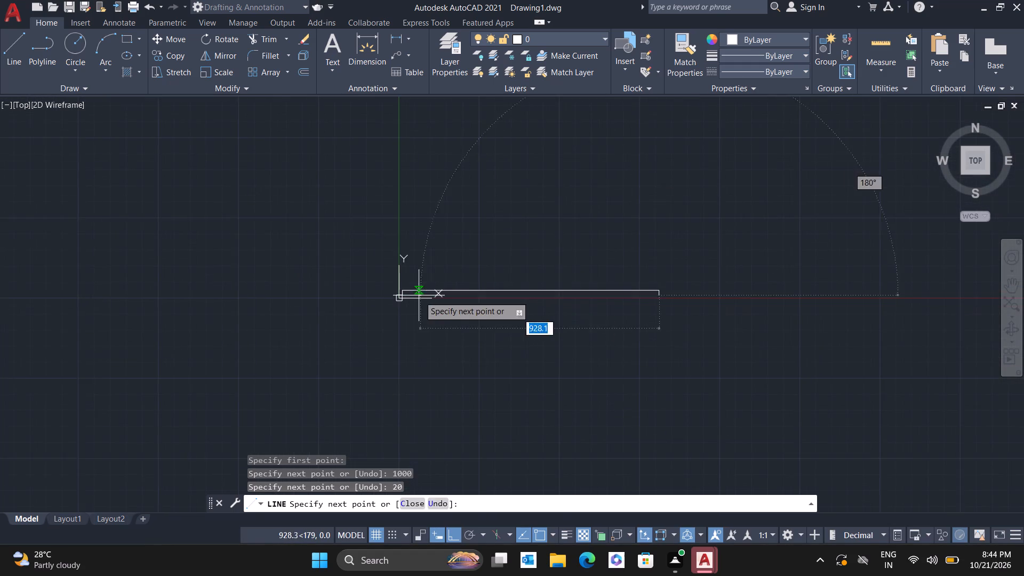
scroll(415, 294, "up", 4)
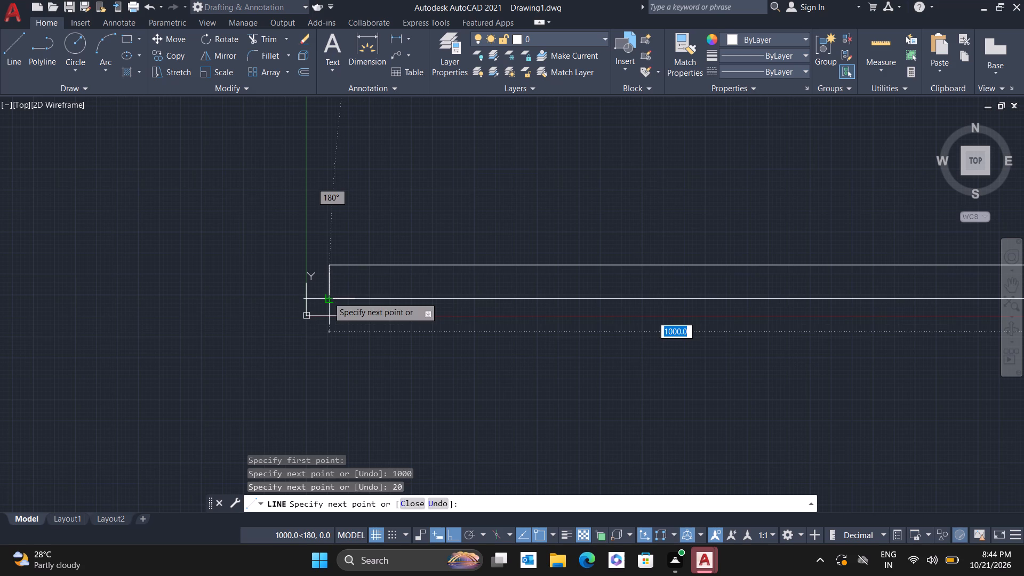
left_click(328, 297)
key("Escape")
Start a new line from a point on the rectangle's top edge, near its left end.
scroll(430, 307, "down", 2)
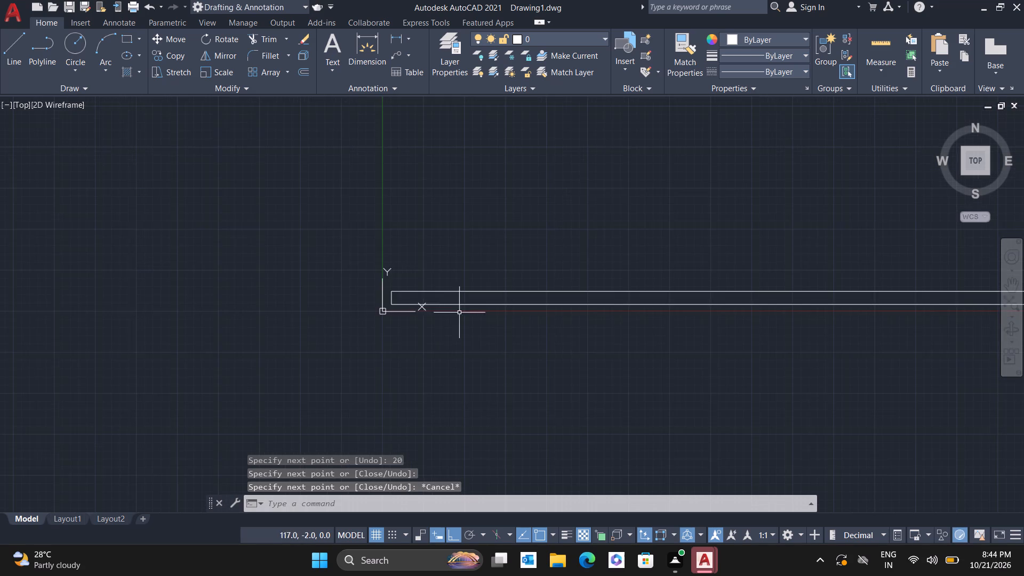
scroll(534, 313, "down", 2)
middle_click_drag(523, 308, 415, 284)
scroll(404, 279, "up", 2)
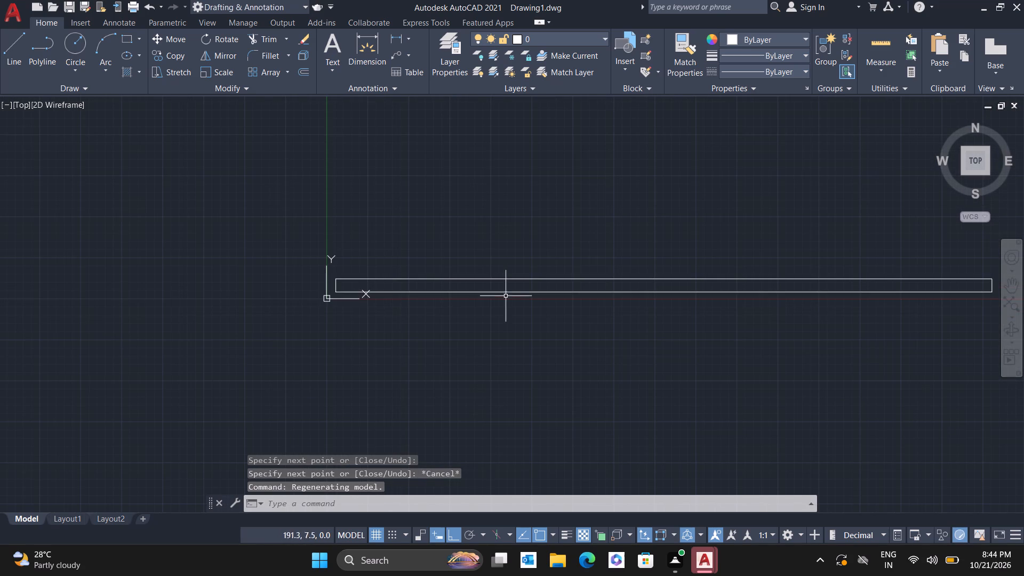
scroll(363, 279, "up", 1)
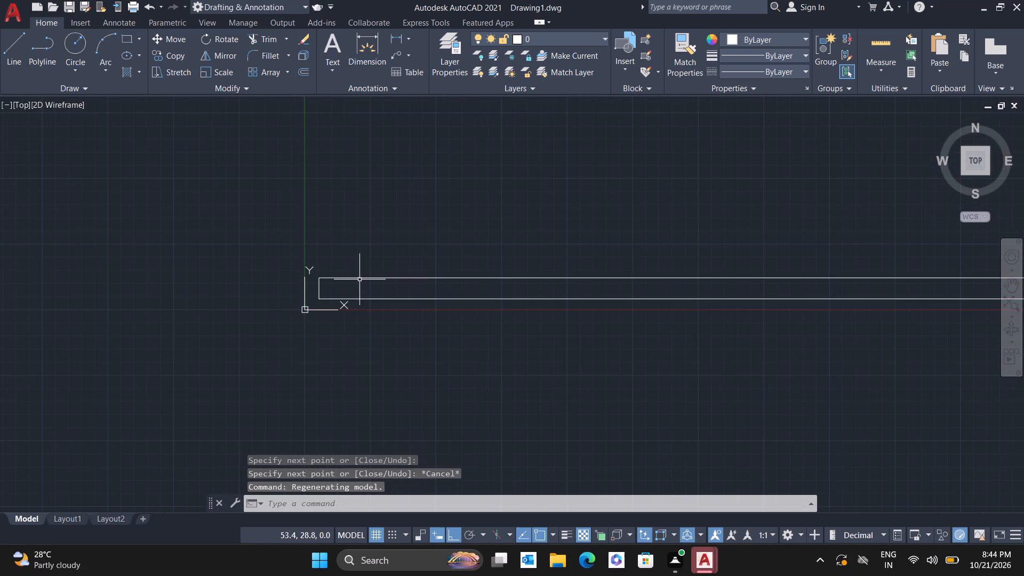
key("l")
key("Return")
scroll(338, 281, "up", 2)
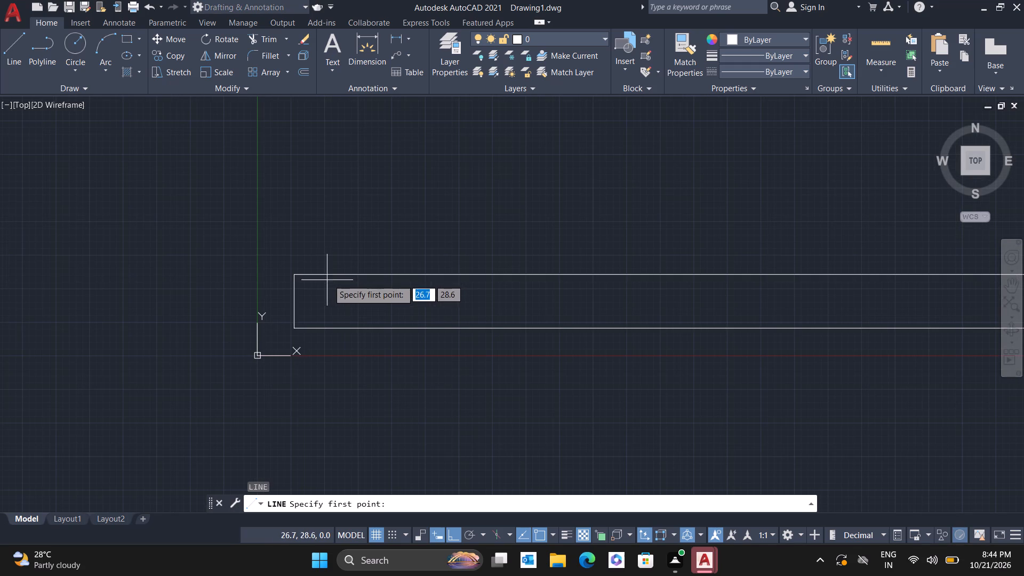
left_click(318, 275)
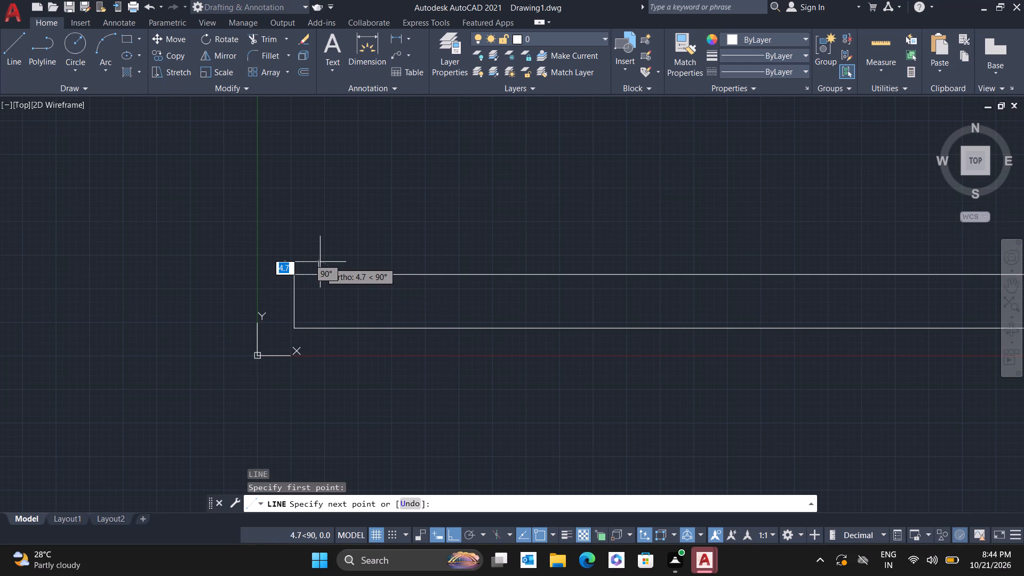
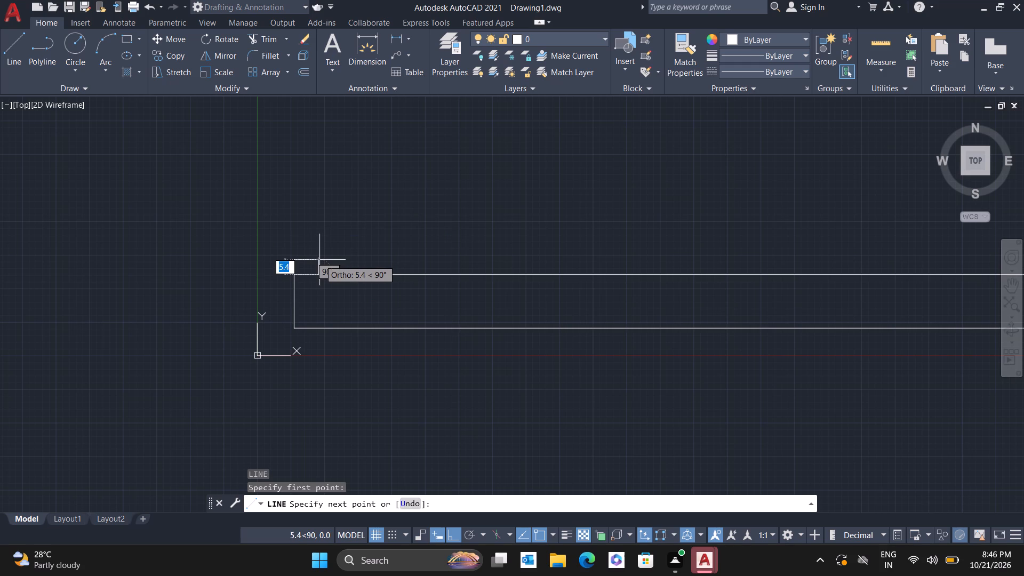
Draw a block 10 units high and 25 units wide, closing back down onto the long rectangle's top edge.
type("10")
key("Return")
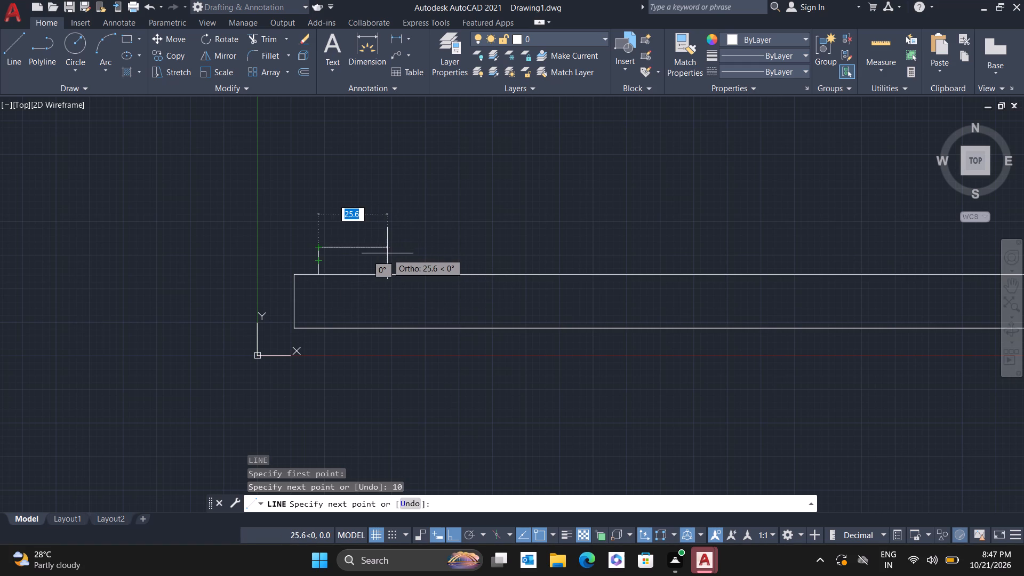
type("25")
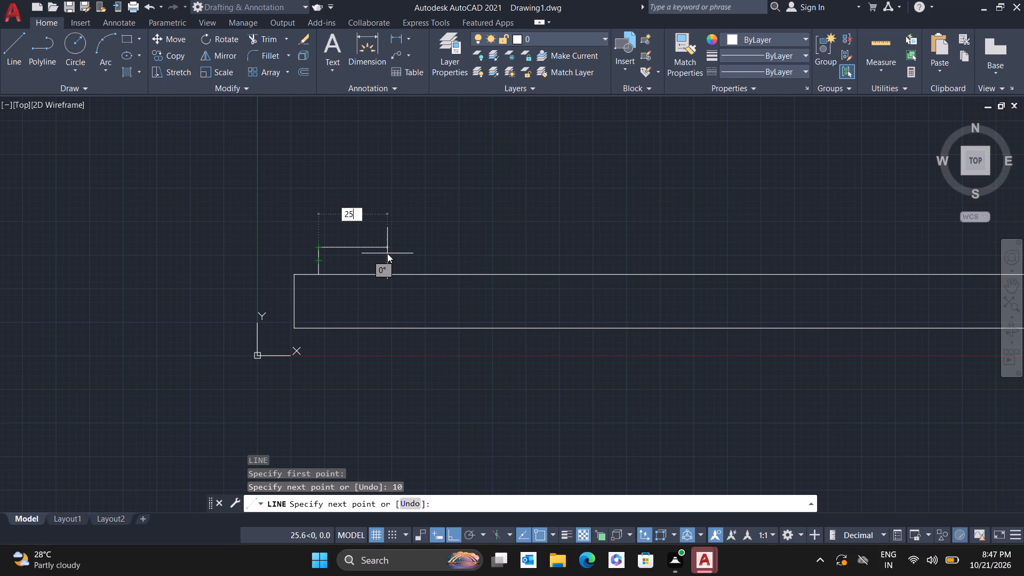
key("Return")
left_click(386, 271)
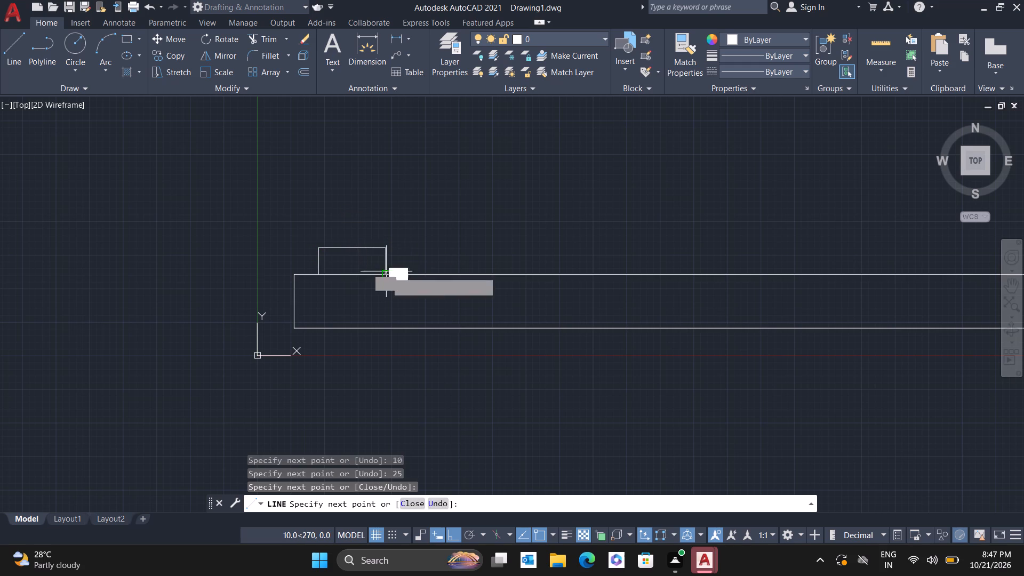
key("Escape")
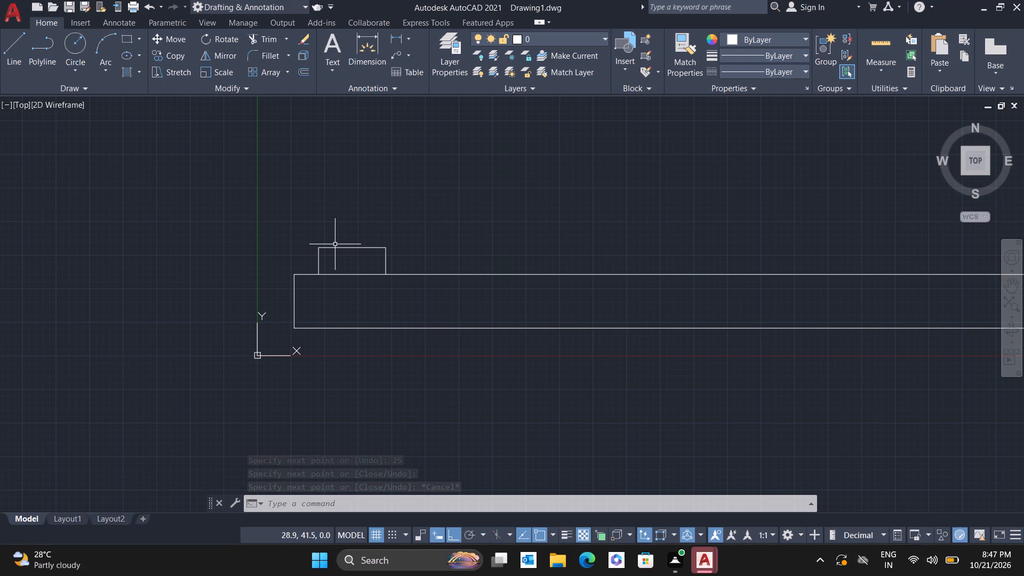
Chamfer the small block's upper-left corner with both distances set to 5.
key("c")
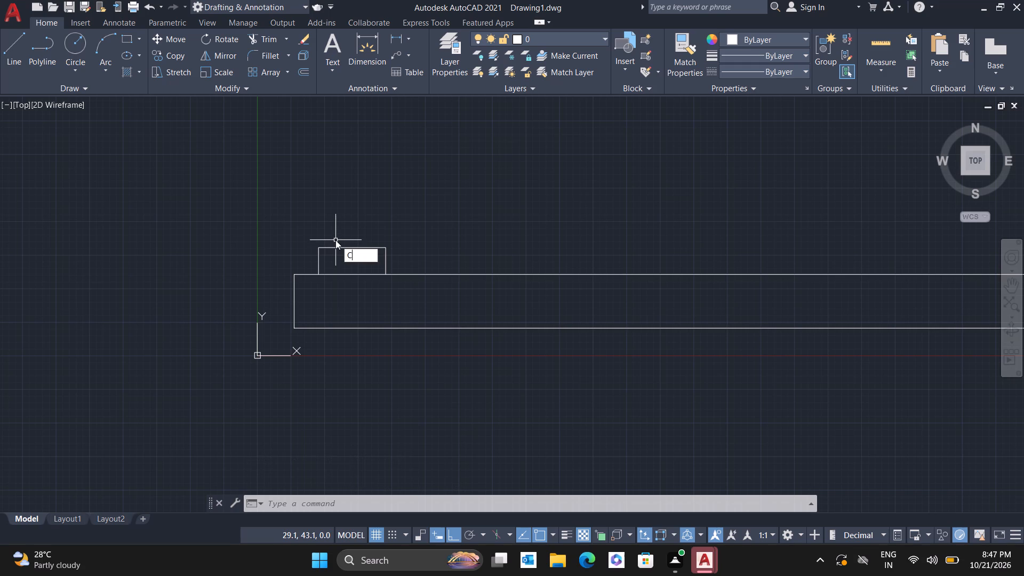
key("h")
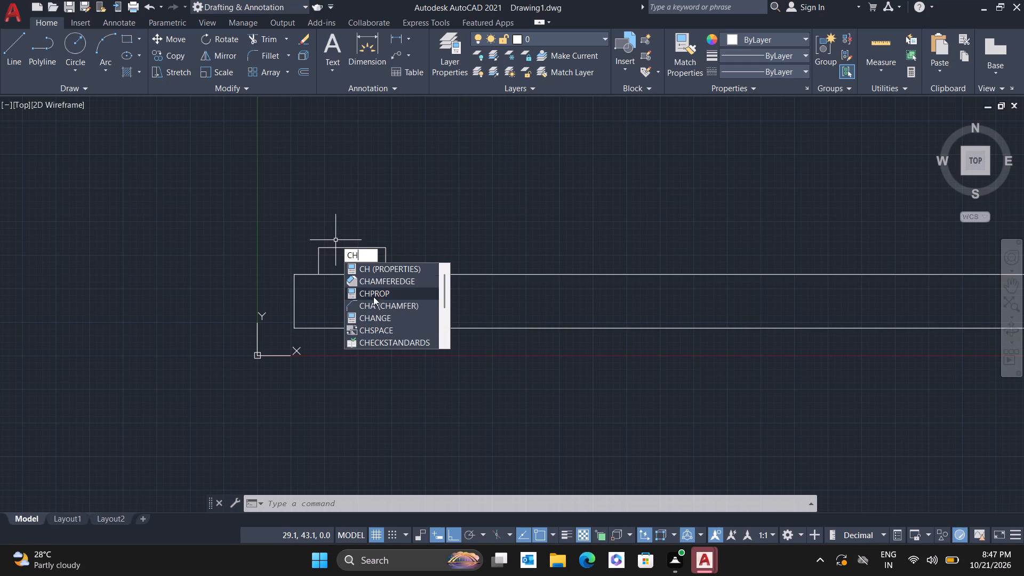
left_click(373, 301)
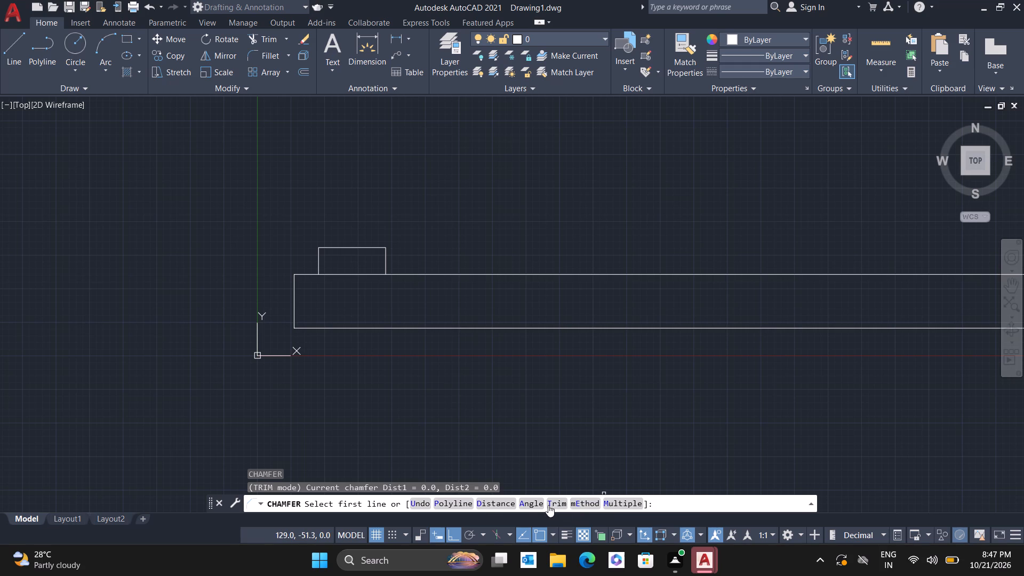
left_click(496, 502)
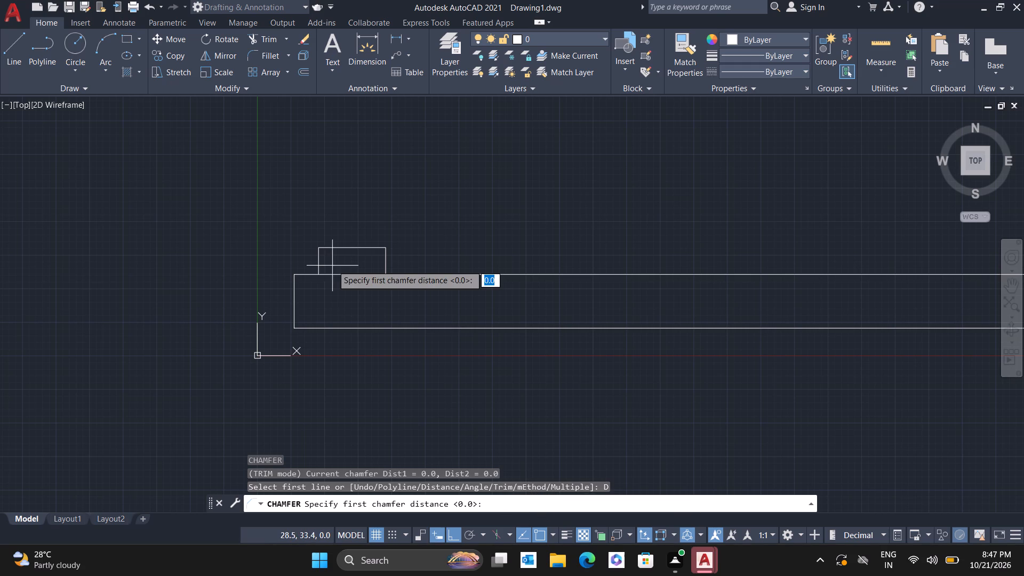
key("5")
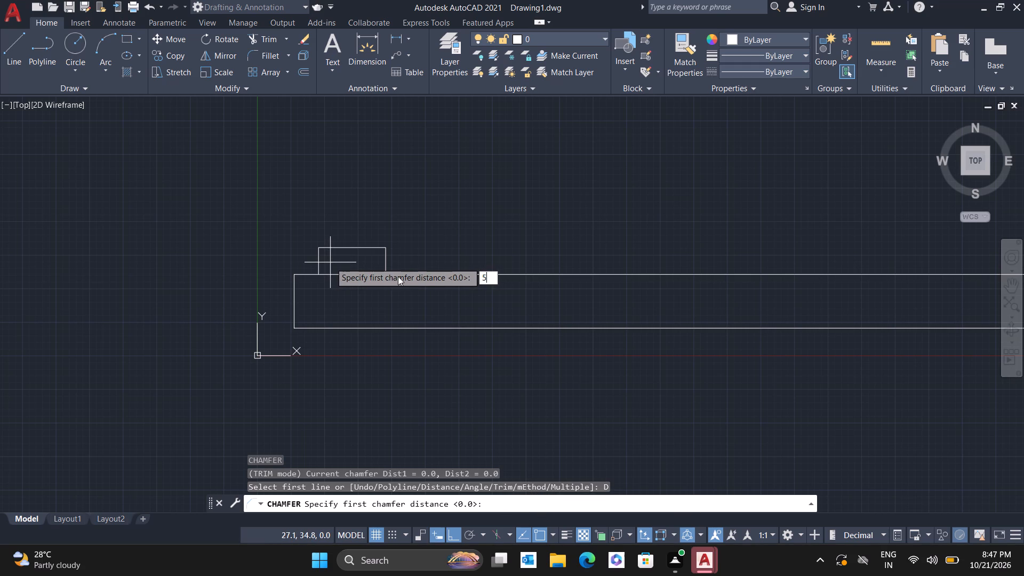
key("Return")
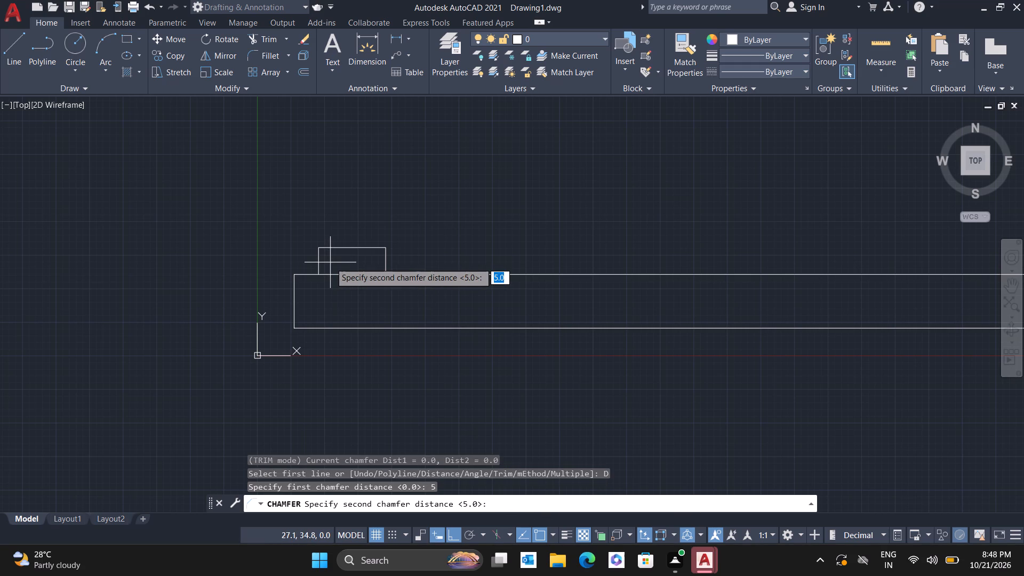
type("50")
key("BackSpace")
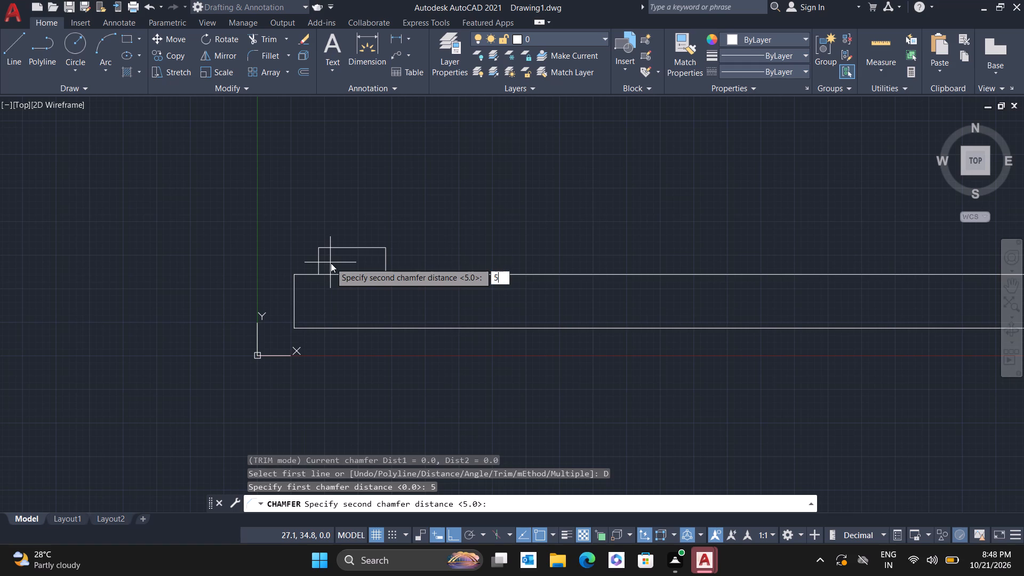
key("Return")
left_click(319, 265)
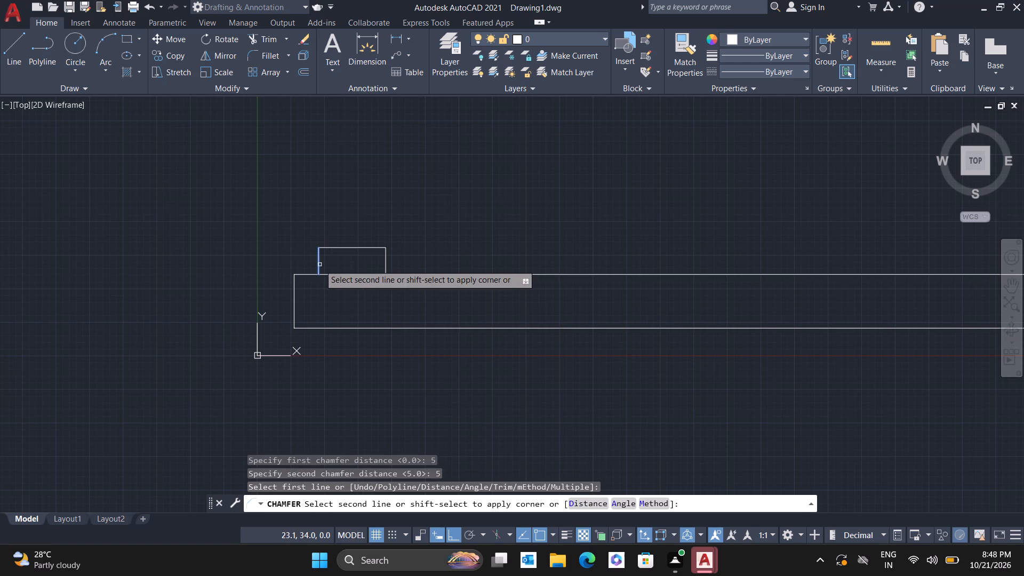
double_click(326, 246)
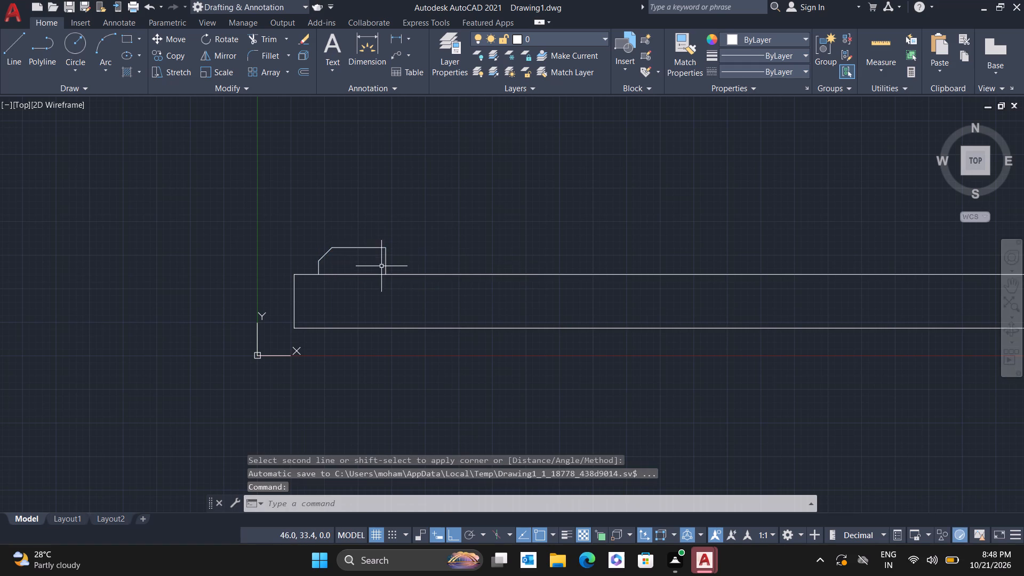
Chamfer the small block's upper-right corner with the same 5-unit distances.
key("space")
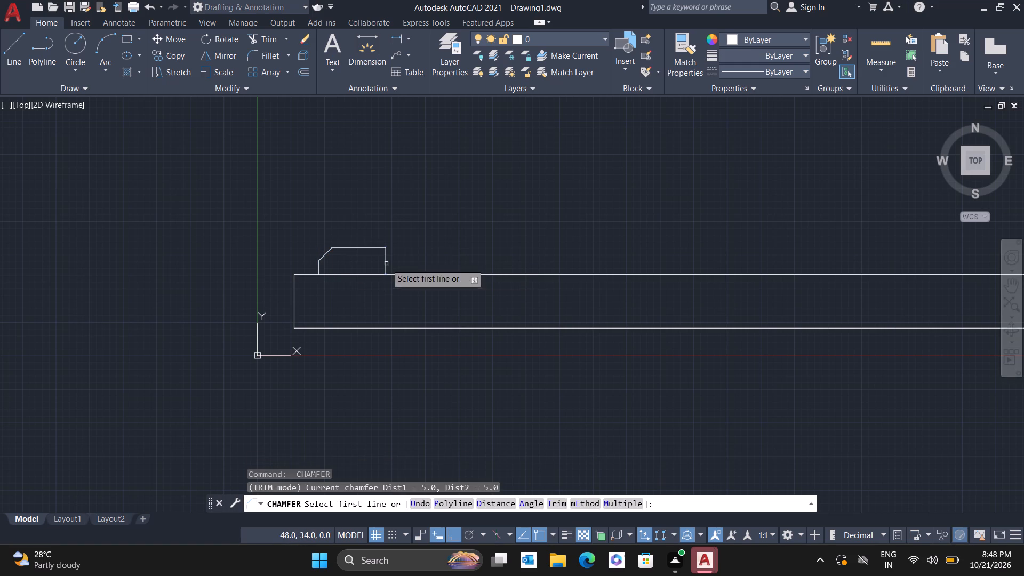
left_click(386, 263)
left_click(379, 249)
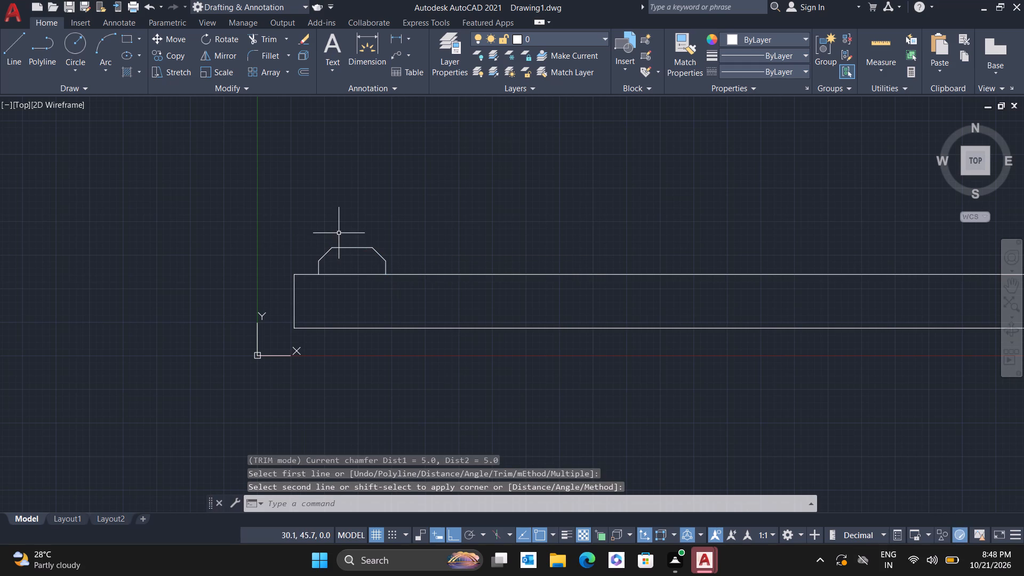
Draw a 200-unit vertical line upward from the left end of the chamfered block's top edge.
key("l")
key("Return")
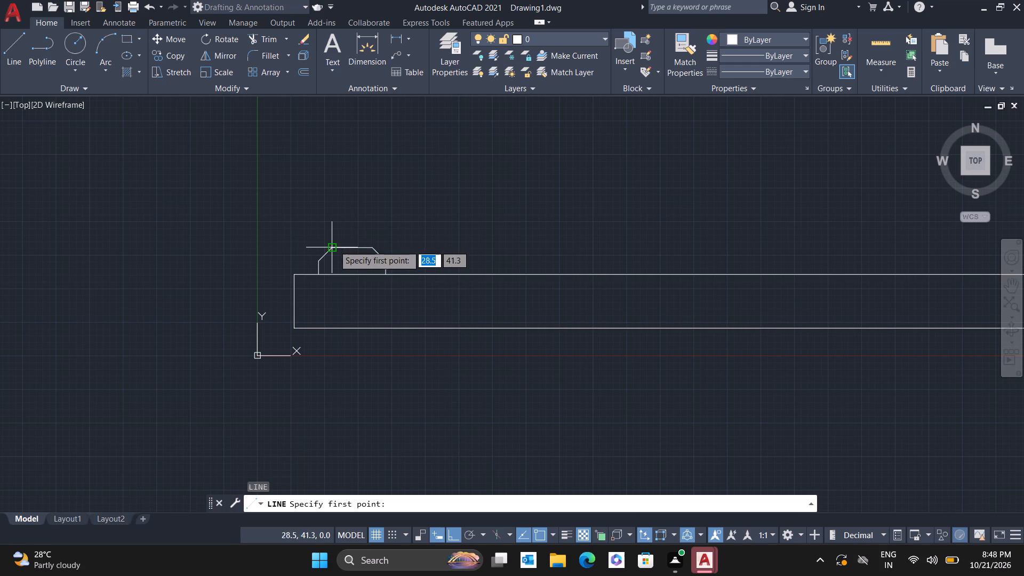
left_click(334, 246)
scroll(332, 172, "down", 3)
middle_click_drag(333, 173, 327, 259)
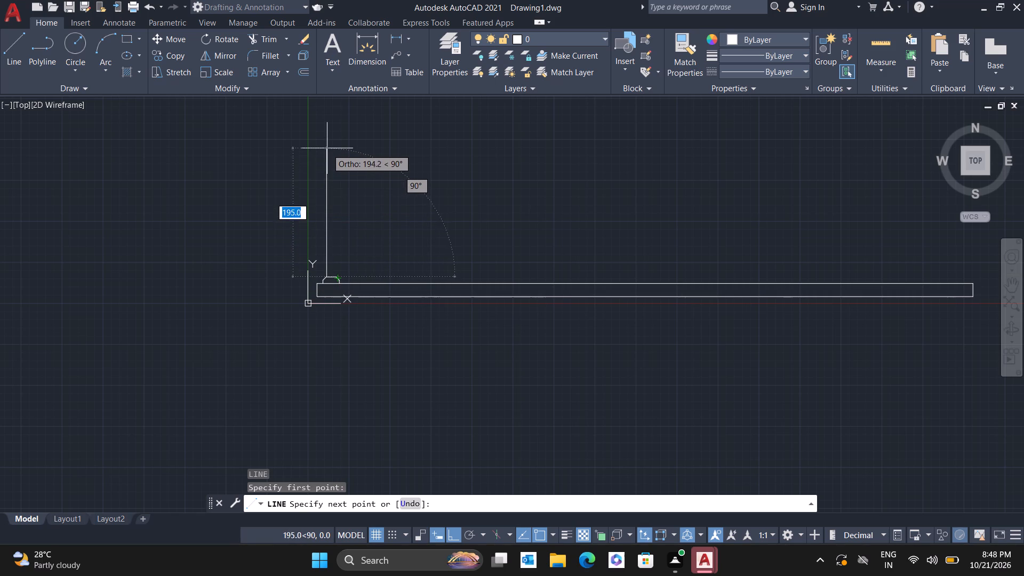
type("200")
key("Return")
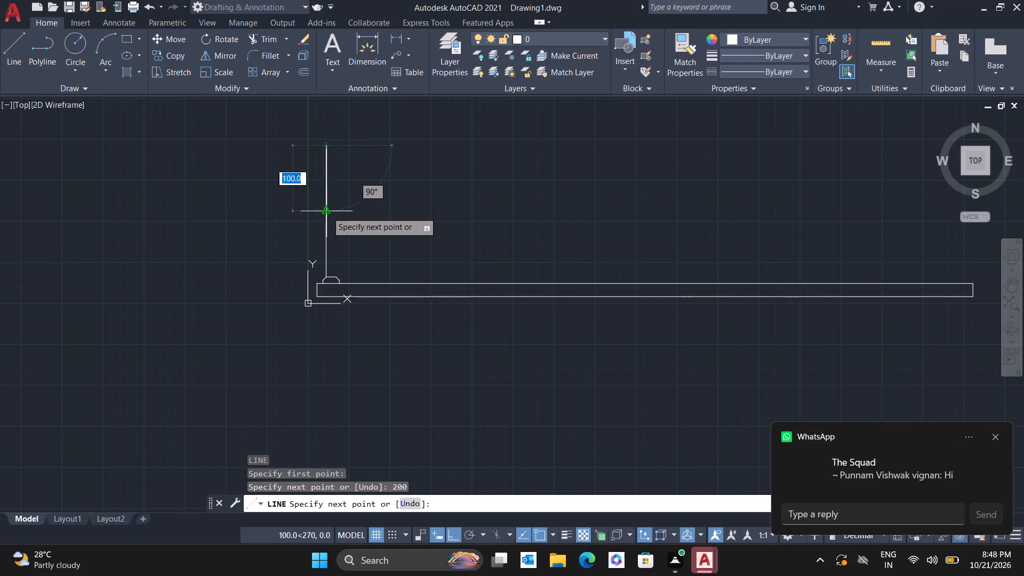
key("Escape")
Draw a second 200-unit vertical line upward from the right end of the chamfered block's top edge.
key("l")
key("Return")
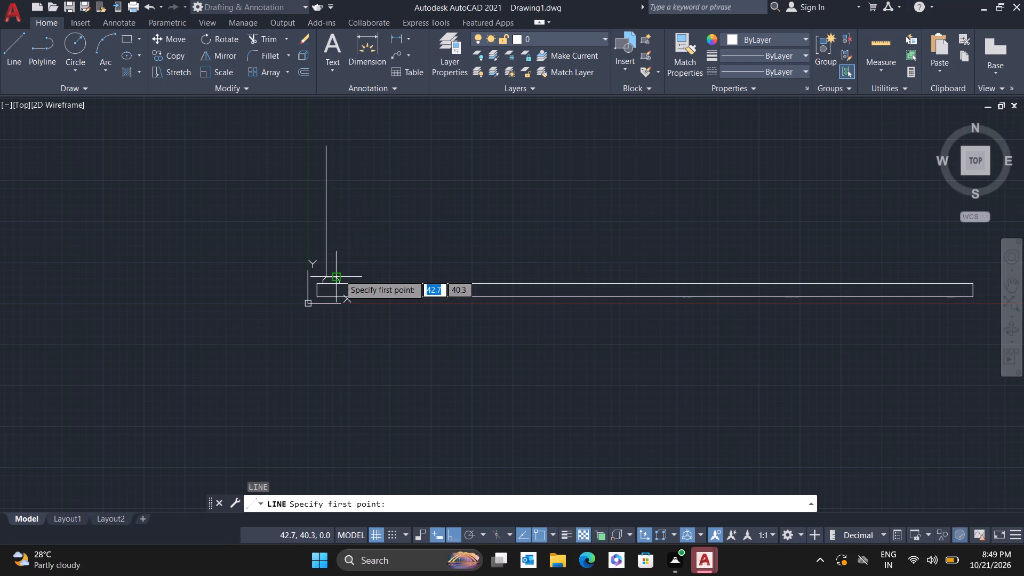
scroll(339, 275, "up", 2)
left_click(330, 279)
scroll(330, 193, "down", 2)
middle_click_drag(333, 187, 308, 350)
type("200")
key("Return")
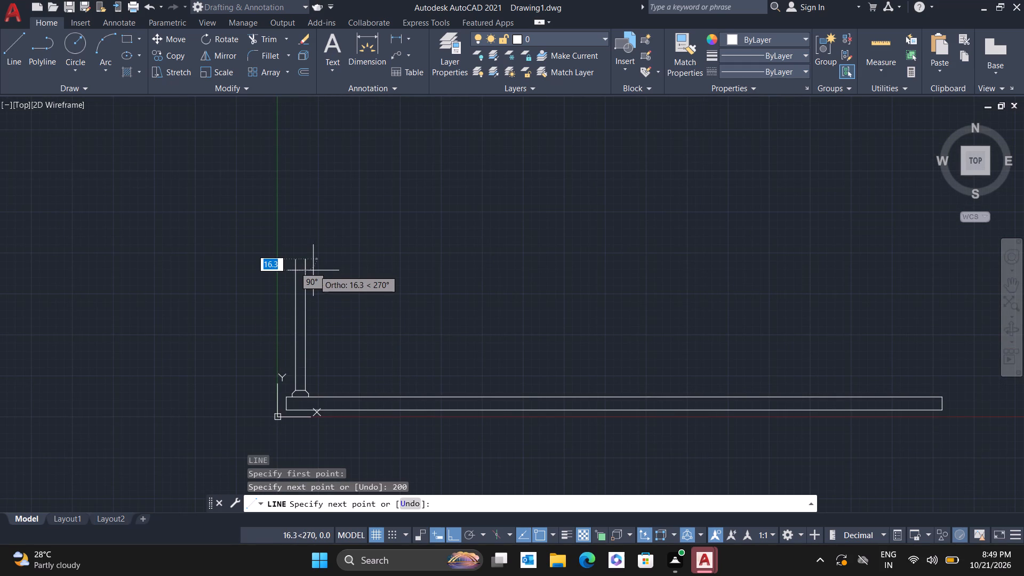
key("Escape")
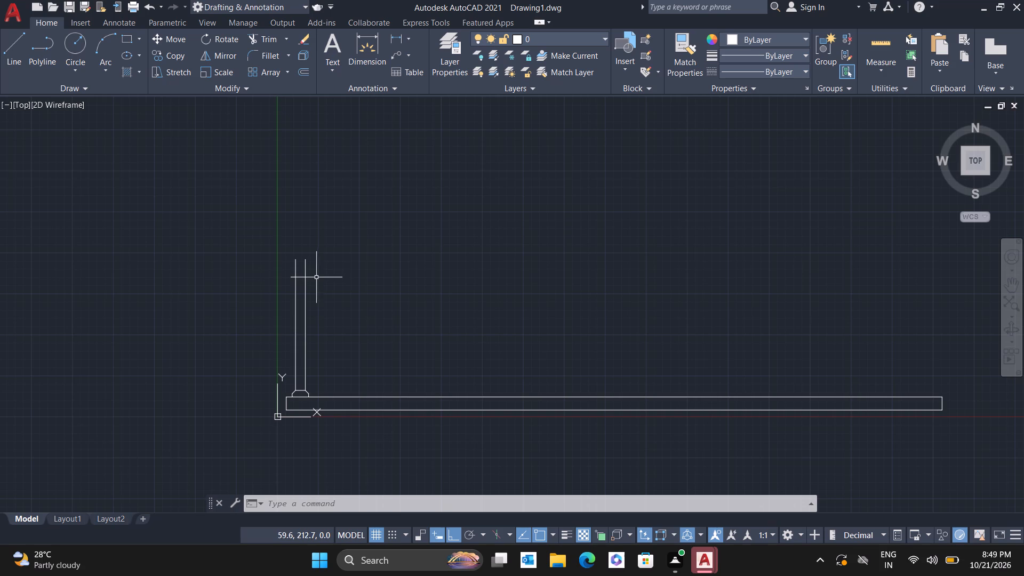
key("Escape")
Draw a short horizontal line connecting the midpoints of the two vertical post lines.
scroll(303, 395, "up", 2)
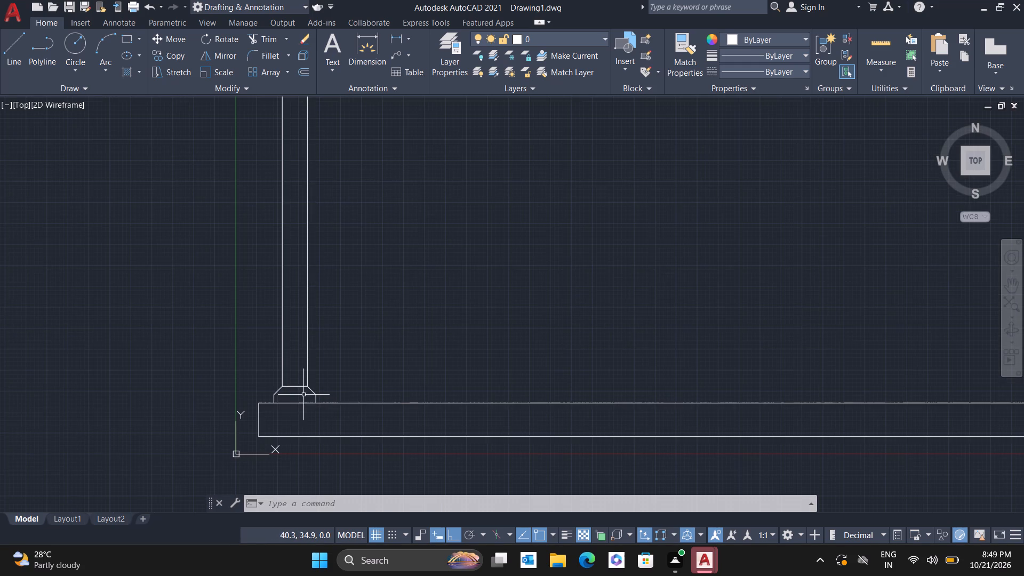
scroll(307, 395, "up", 2)
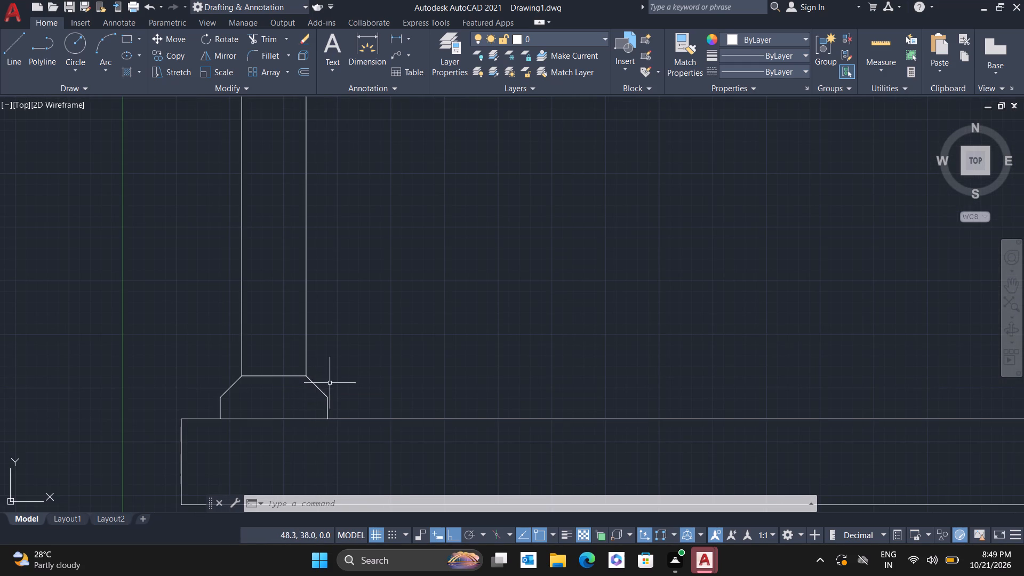
scroll(318, 343, "down", 3)
middle_click_drag(322, 316, 316, 352)
key("l")
key("Return")
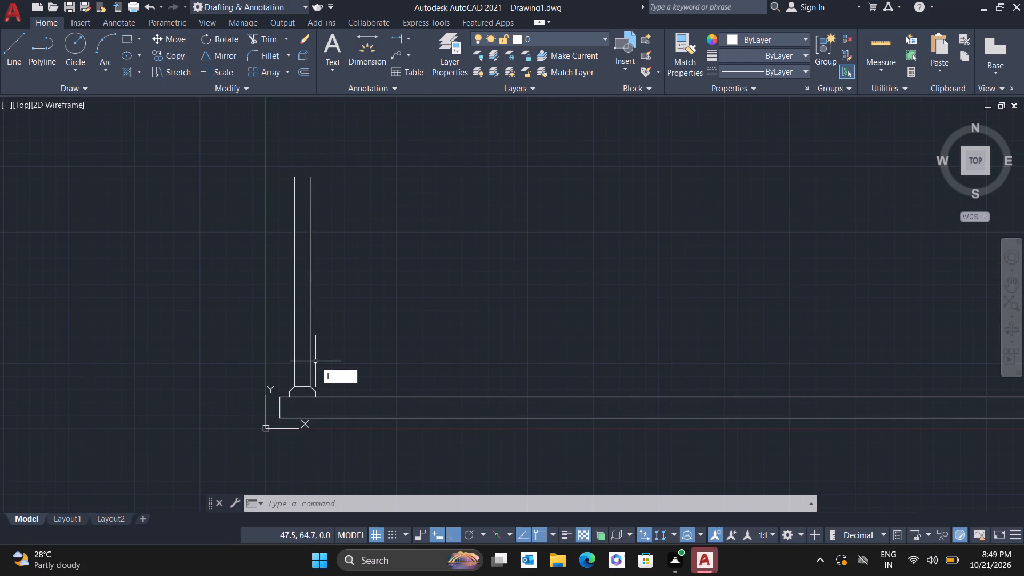
left_click(296, 281)
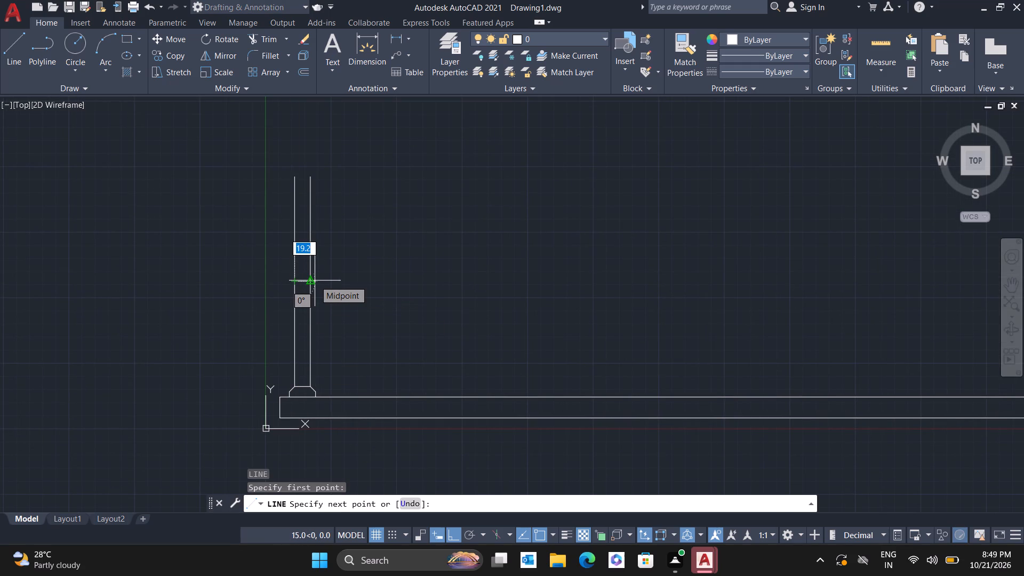
double_click(313, 281)
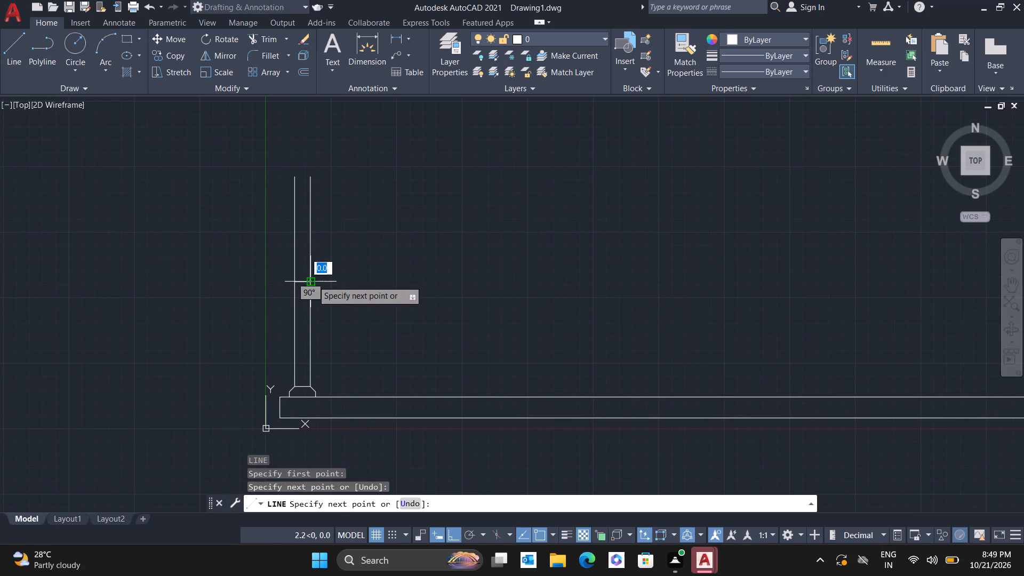
key("Escape")
Mirror the chamfered block's five lines about the horizontal line at the post's mid-height, keeping the source objects.
scroll(297, 394, "up", 3)
left_click(266, 402)
left_click(273, 379)
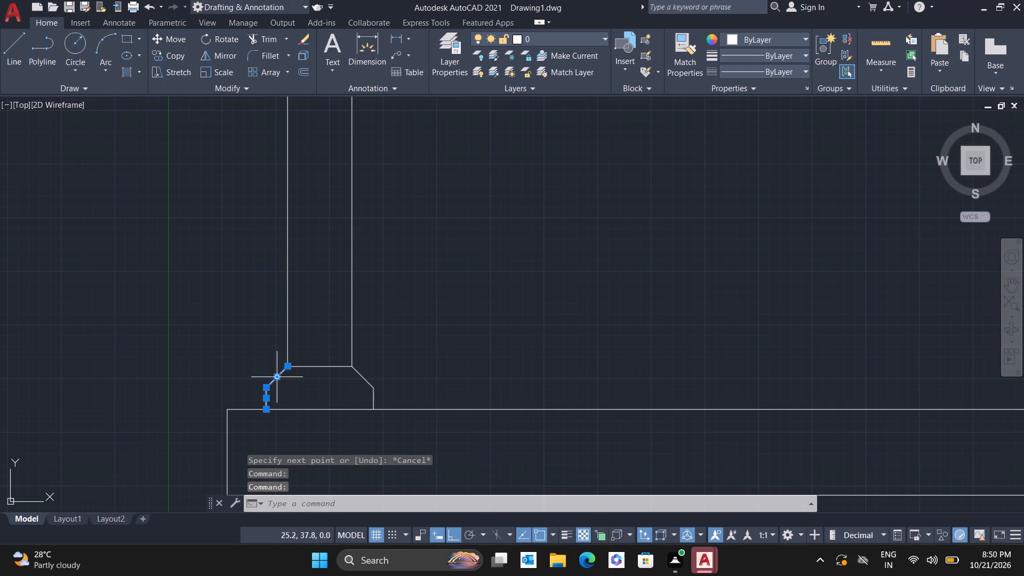
left_click(308, 366)
left_click_drag(389, 398, 370, 393)
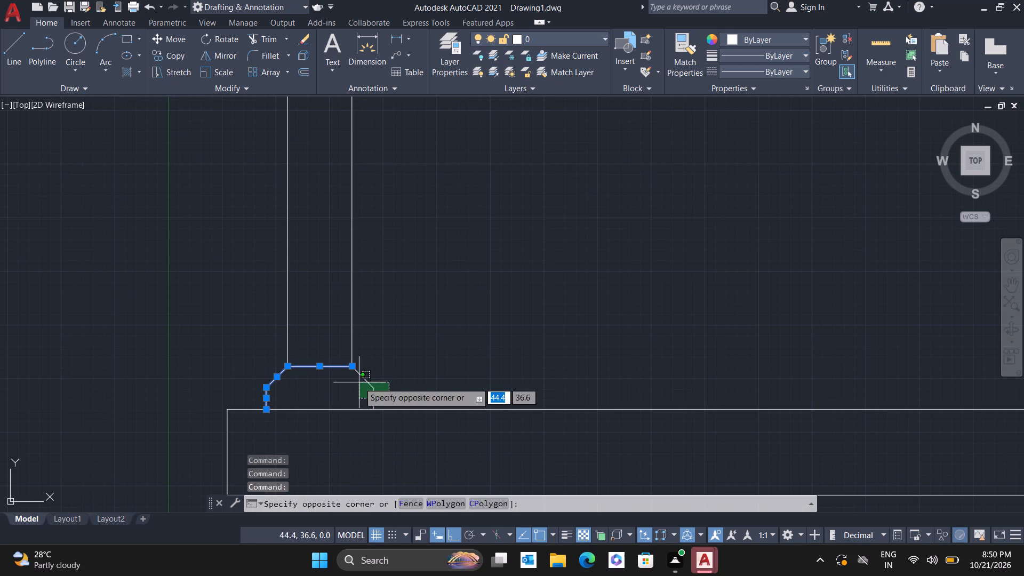
left_click(359, 382)
scroll(376, 335, "down", 2)
scroll(353, 337, "up", 2)
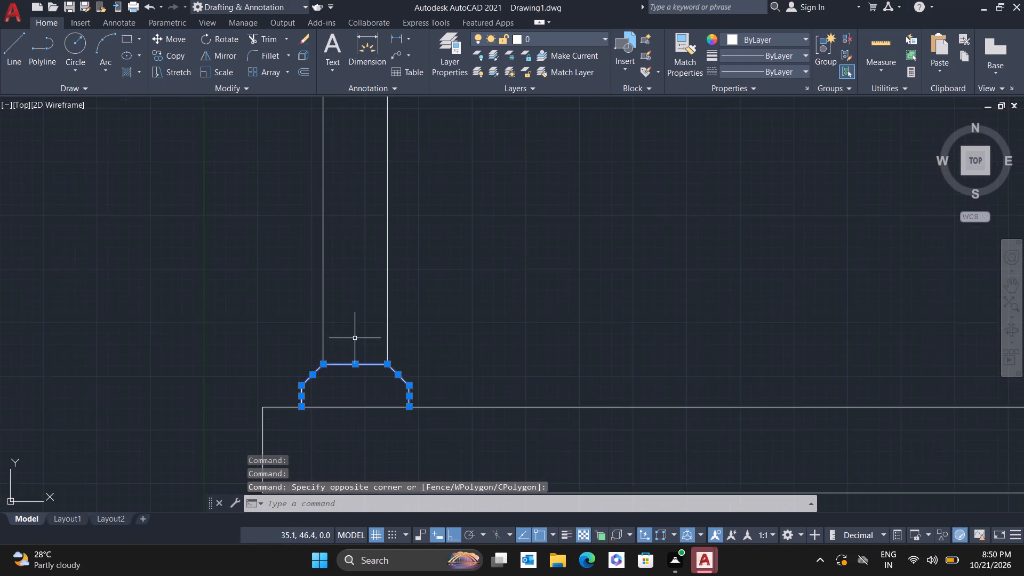
scroll(356, 338, "down", 1)
scroll(395, 302, "down", 1)
middle_click_drag(402, 252, 389, 335)
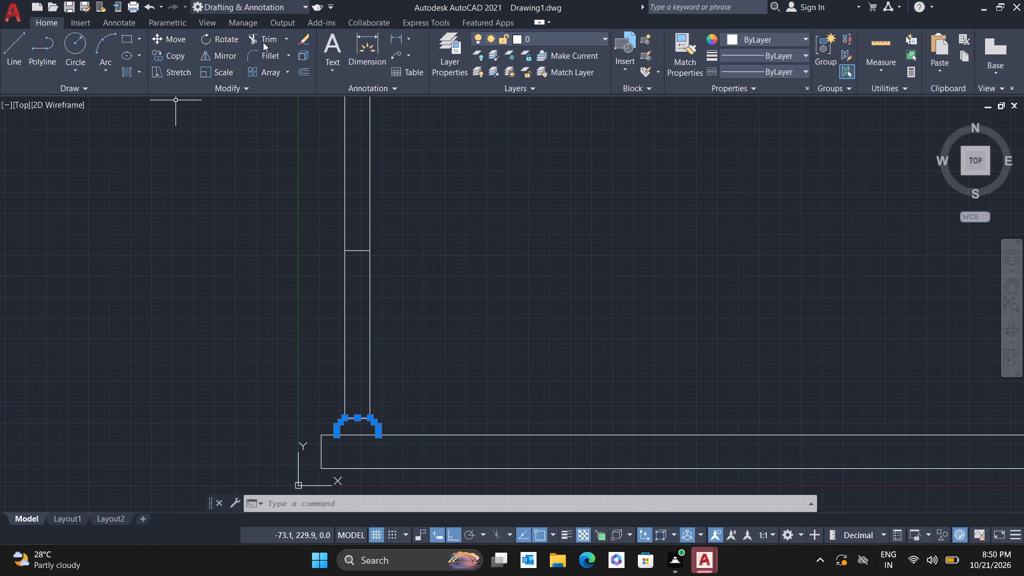
left_click(224, 55)
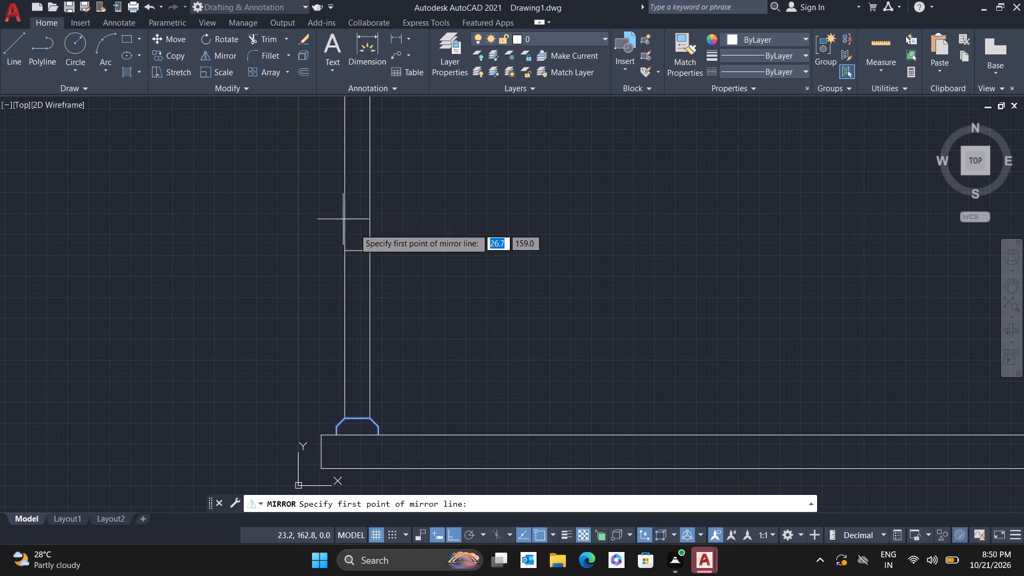
left_click(369, 252)
left_click(346, 250)
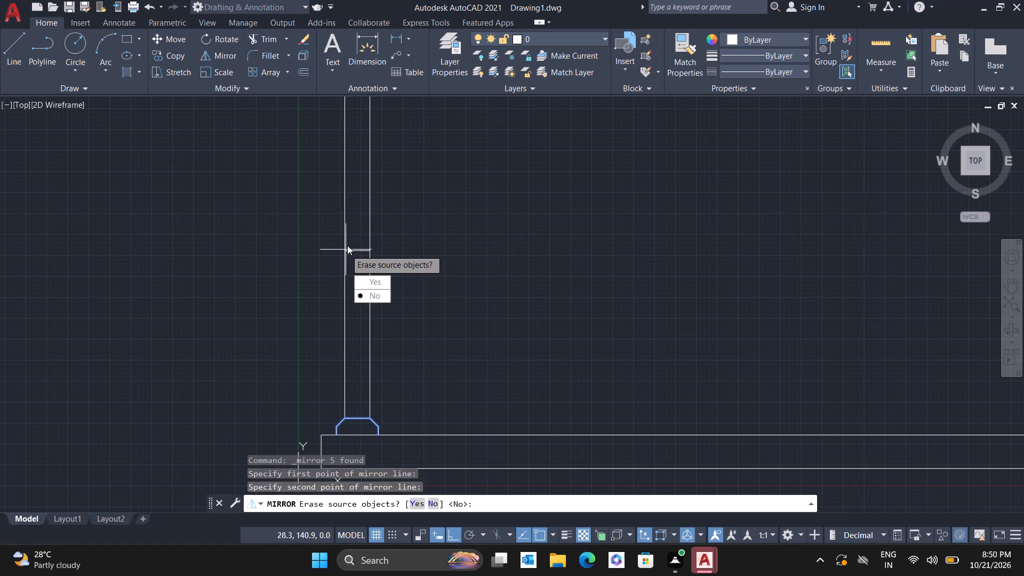
left_click_drag(382, 295, 346, 250)
scroll(352, 165, "down", 2)
middle_click_drag(359, 161, 359, 208)
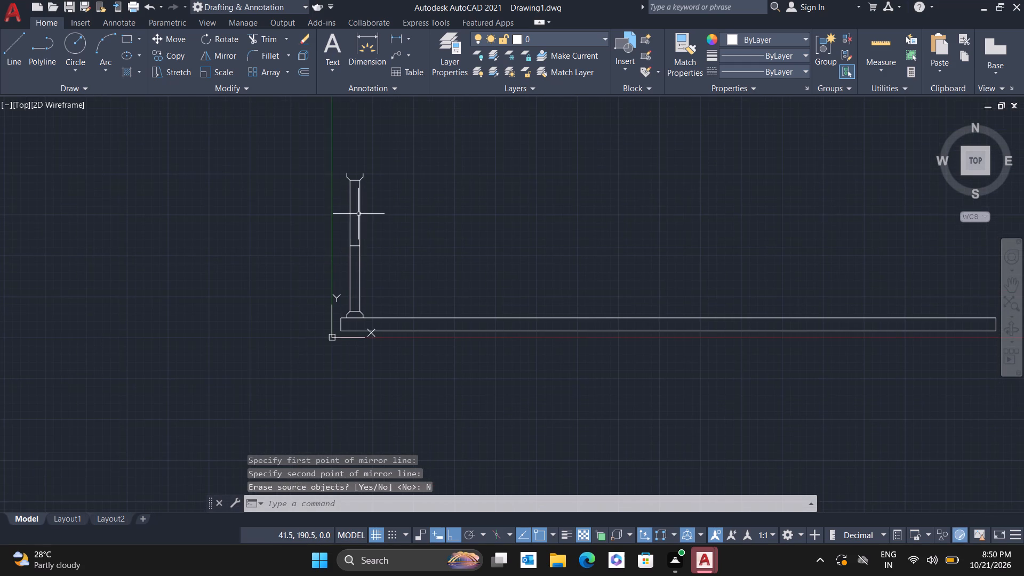
Erase the short horizontal line at the post's mid-height.
scroll(353, 241, "up", 2)
left_click(358, 252)
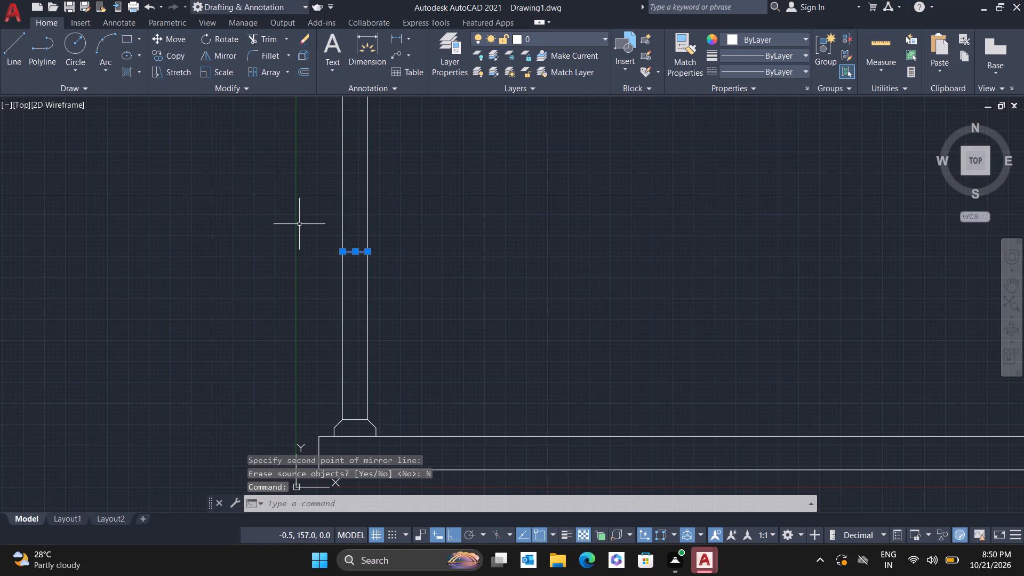
key("e")
key("Return")
Draw a 200-unit horizontal line rightward from the upper left corner of the chamfered block at the post's top.
scroll(484, 243, "down", 2)
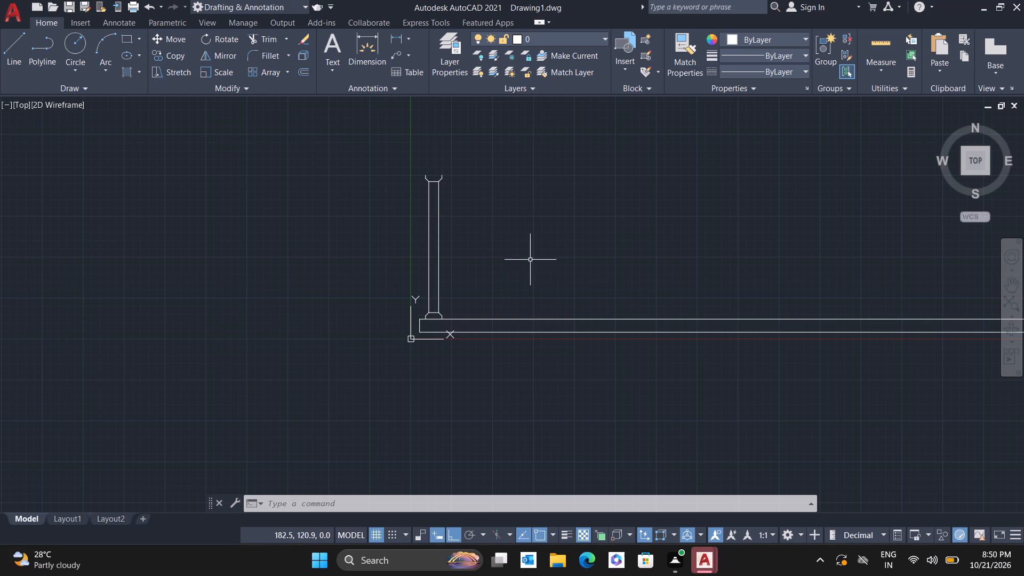
scroll(462, 224, "down", 1)
middle_click_drag(467, 225, 451, 236)
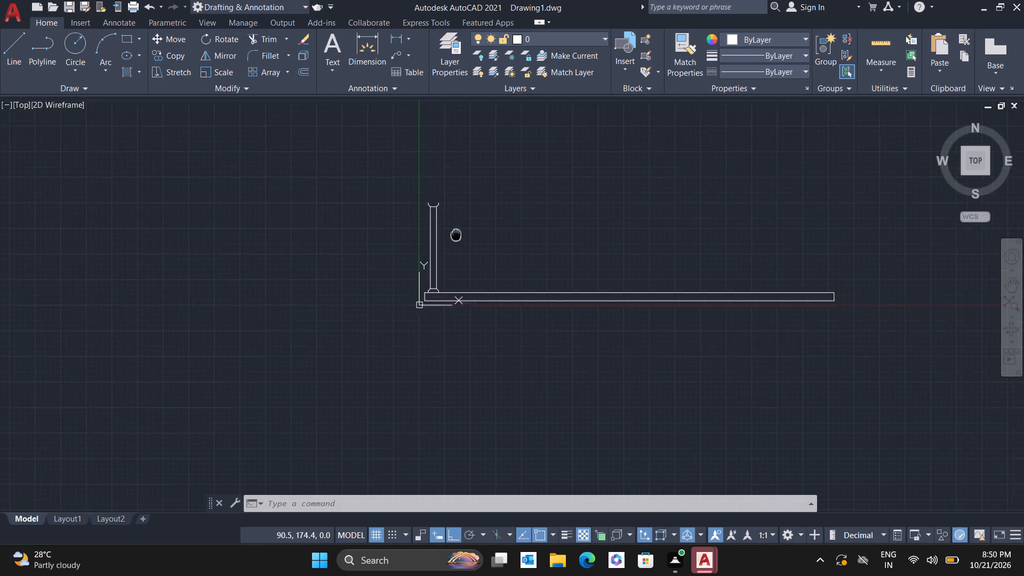
middle_click_drag(451, 236, 362, 271)
scroll(357, 251, "up", 1)
key("l")
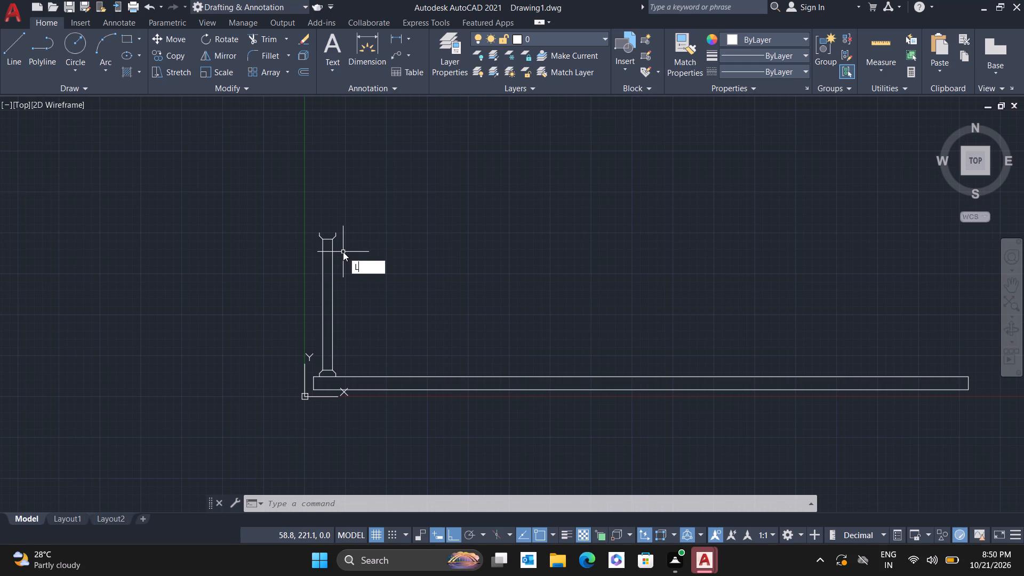
key("Return")
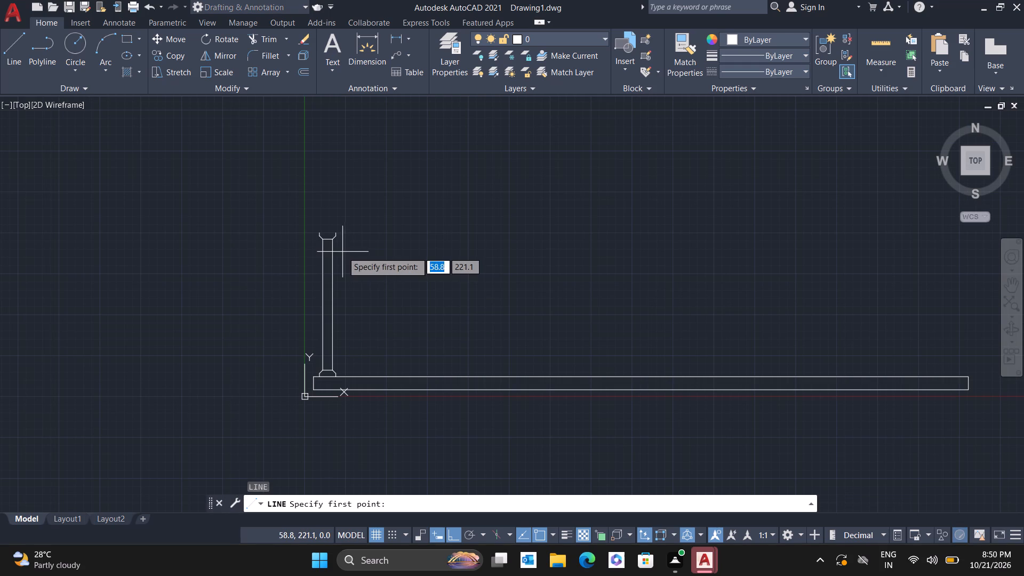
left_click(318, 229)
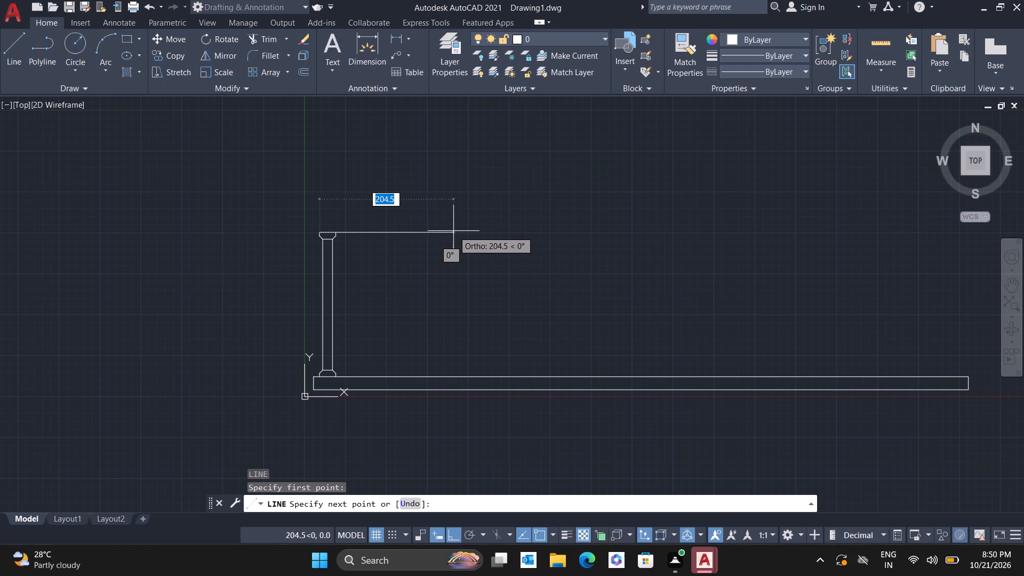
type("200")
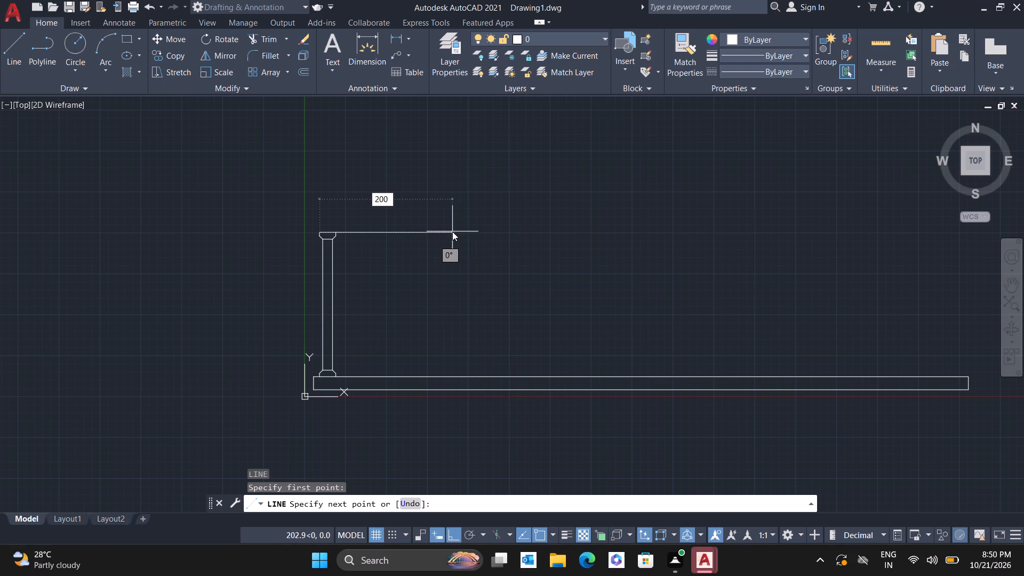
key("Return")
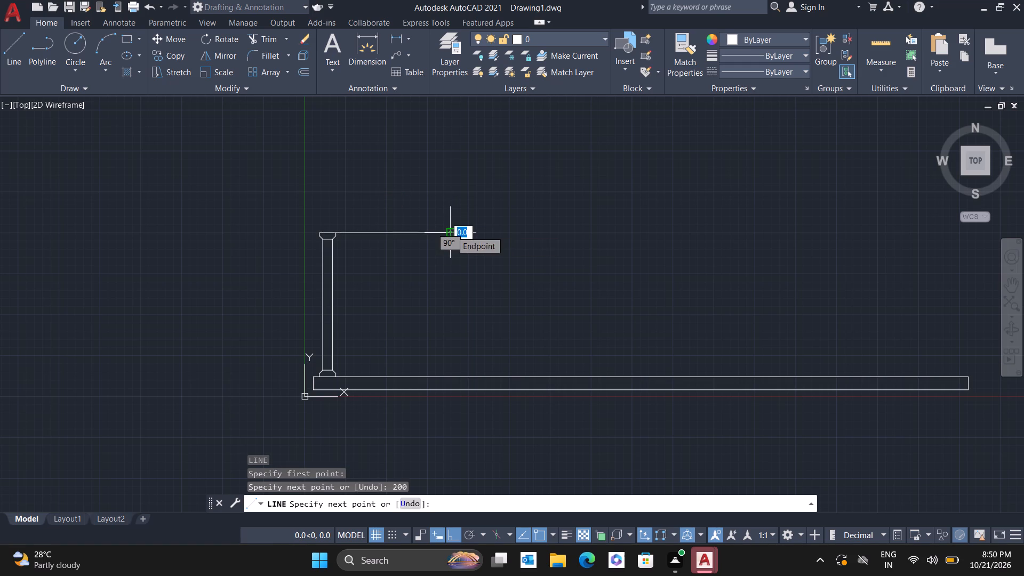
key("Escape")
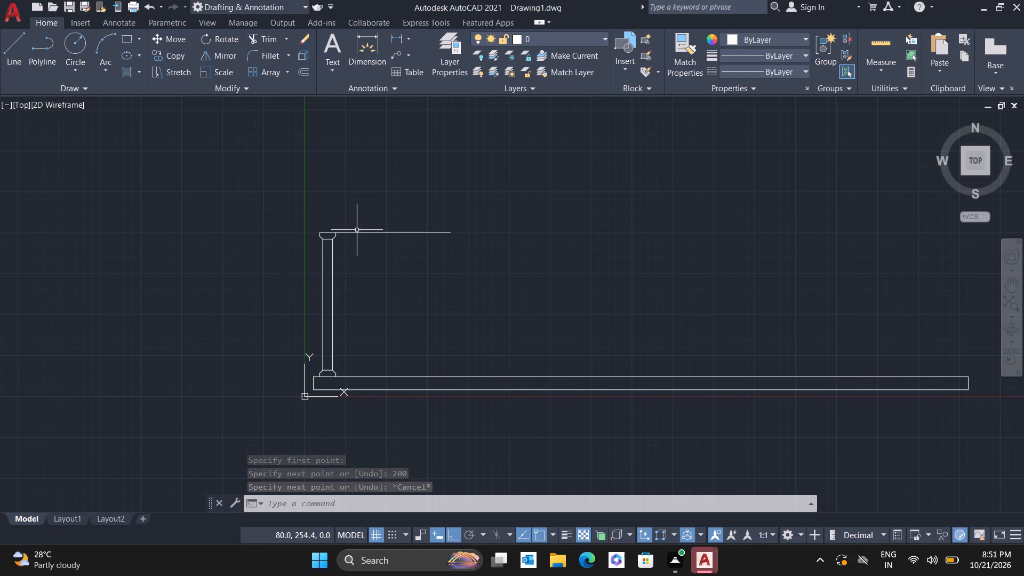
Complete a 200 by 20 unit beam above the 200-unit line by drawing its left, top and right edges.
key("l")
key("Return")
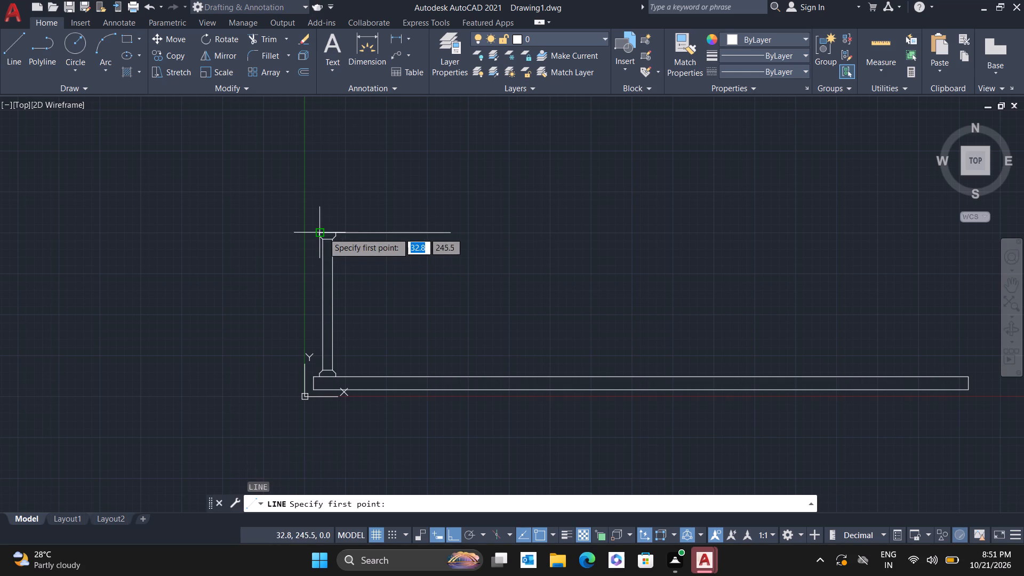
left_click(322, 233)
type("20")
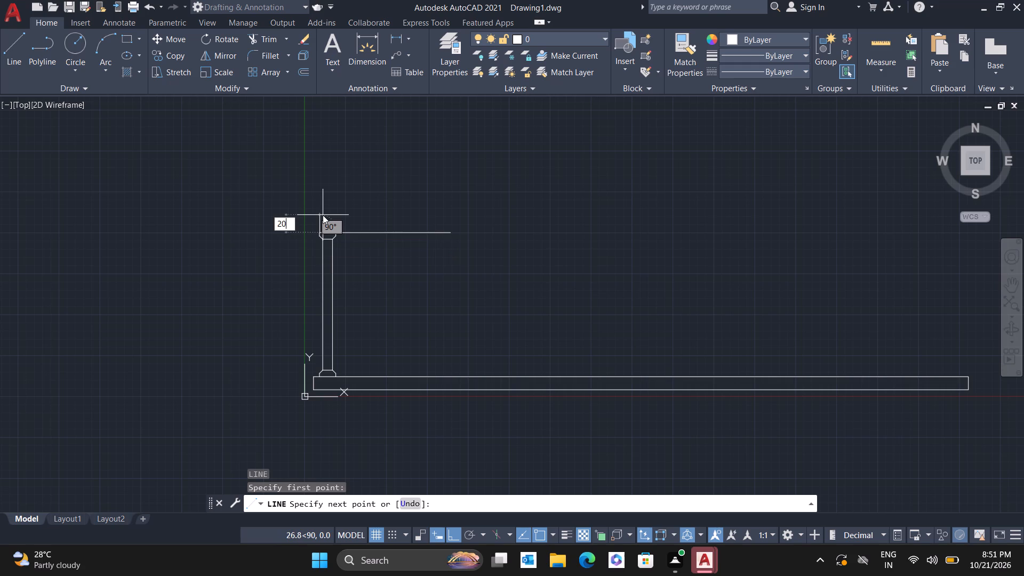
key("Return")
type("200")
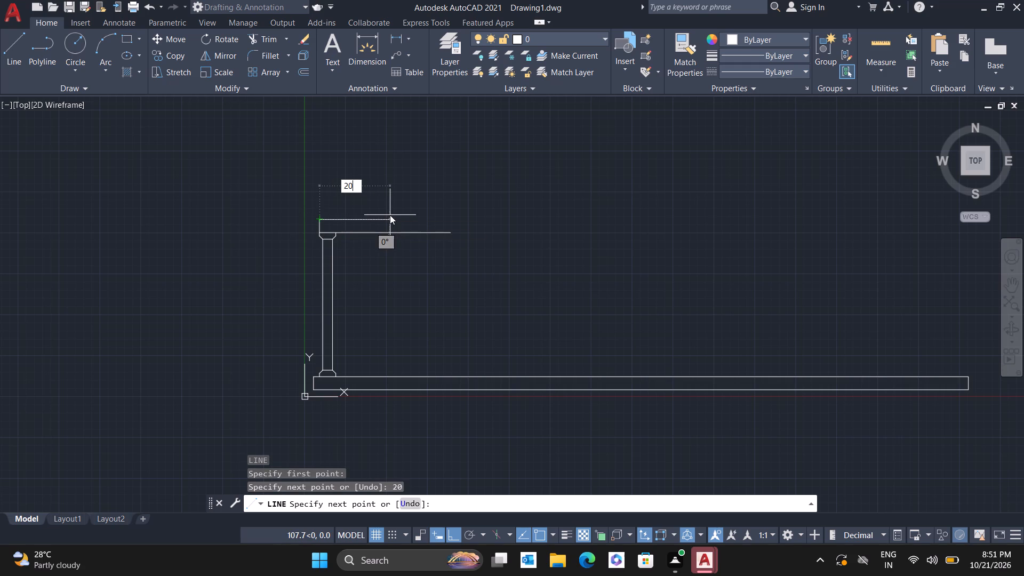
key("Return")
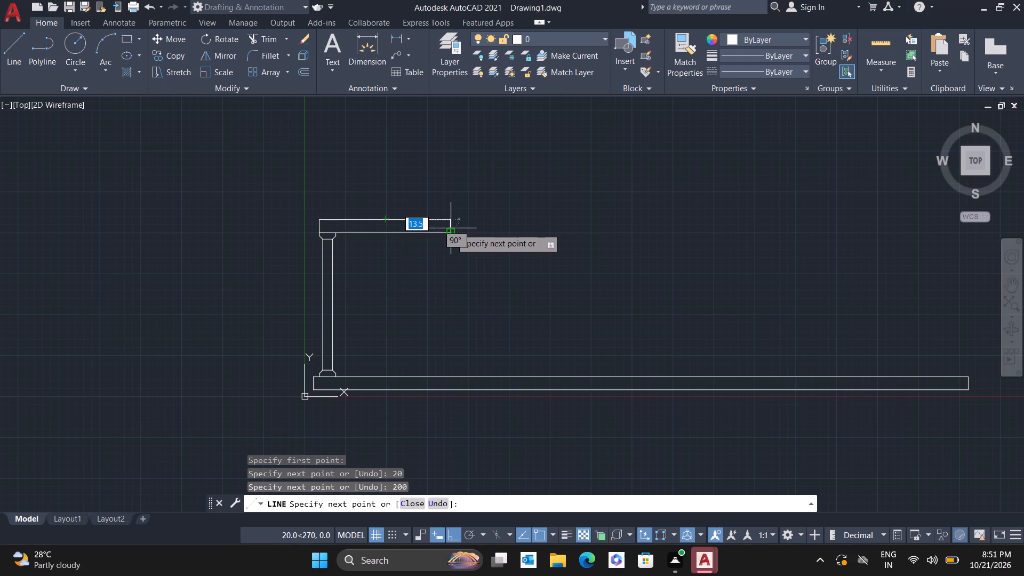
left_click(451, 230)
key("Escape")
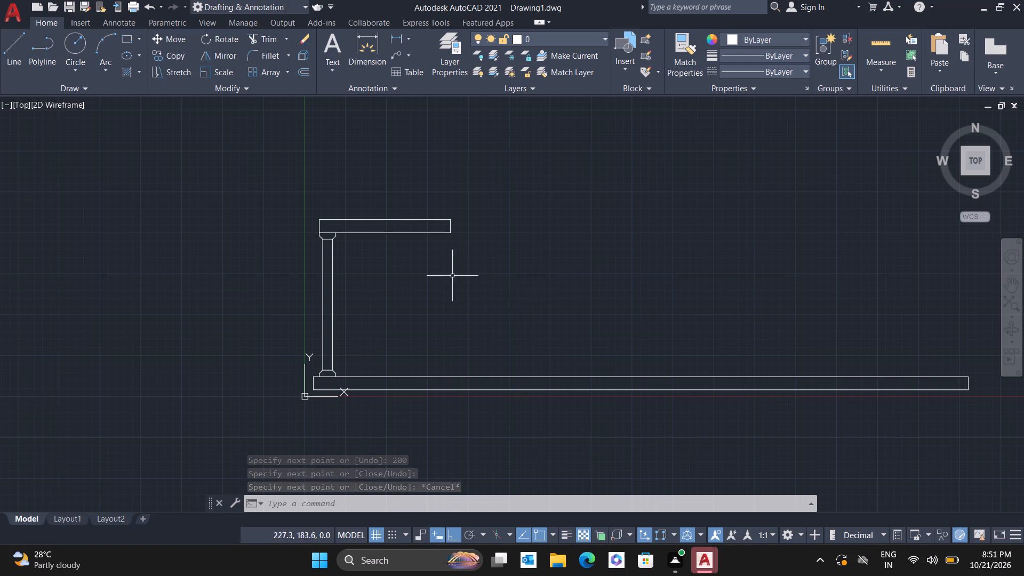
With Ortho off, draw a line about 577.5 units long sloping 15° downward to the right from the beam's lower right corner.
key("l")
key("Return")
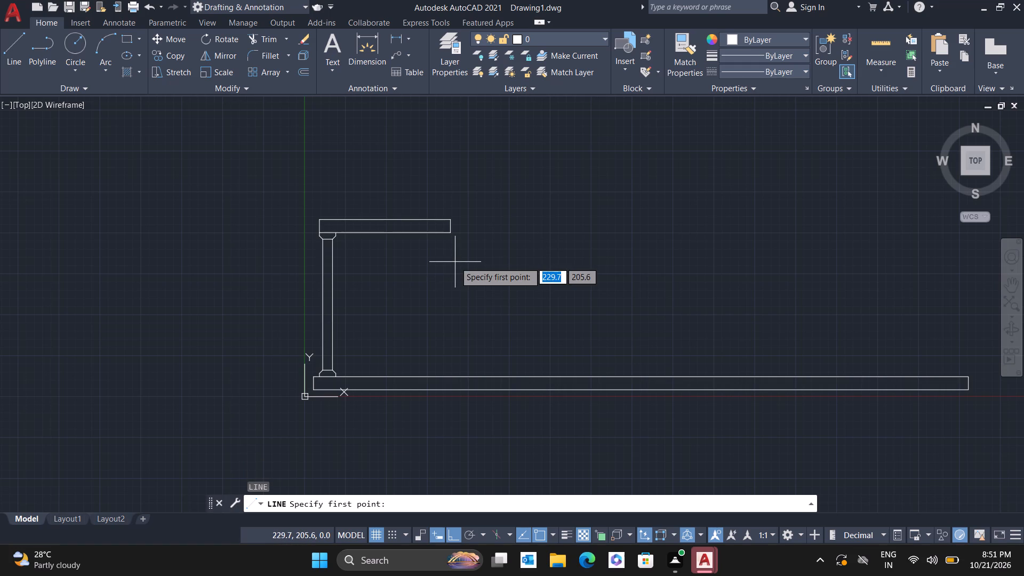
left_click(449, 235)
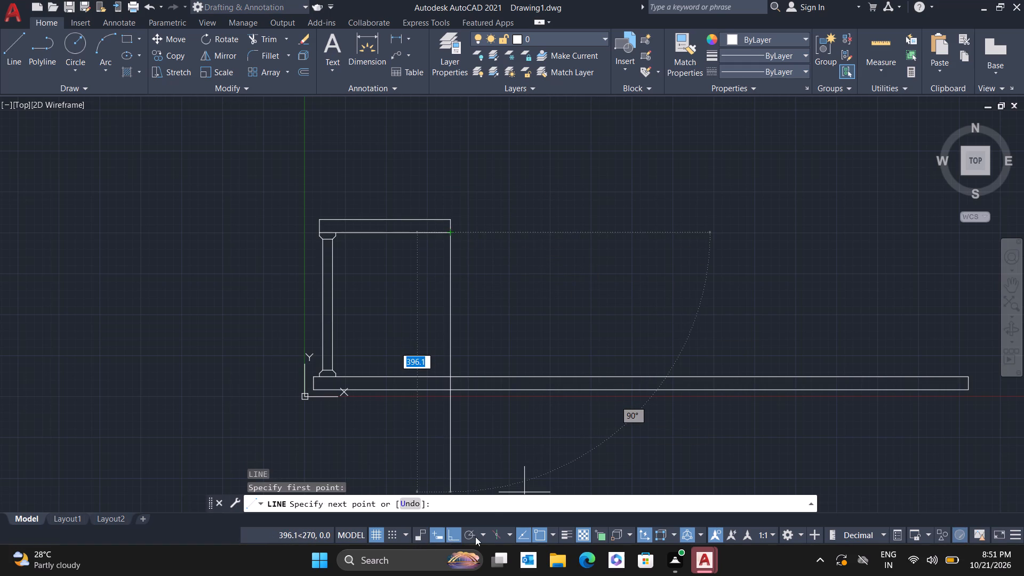
left_click(448, 532)
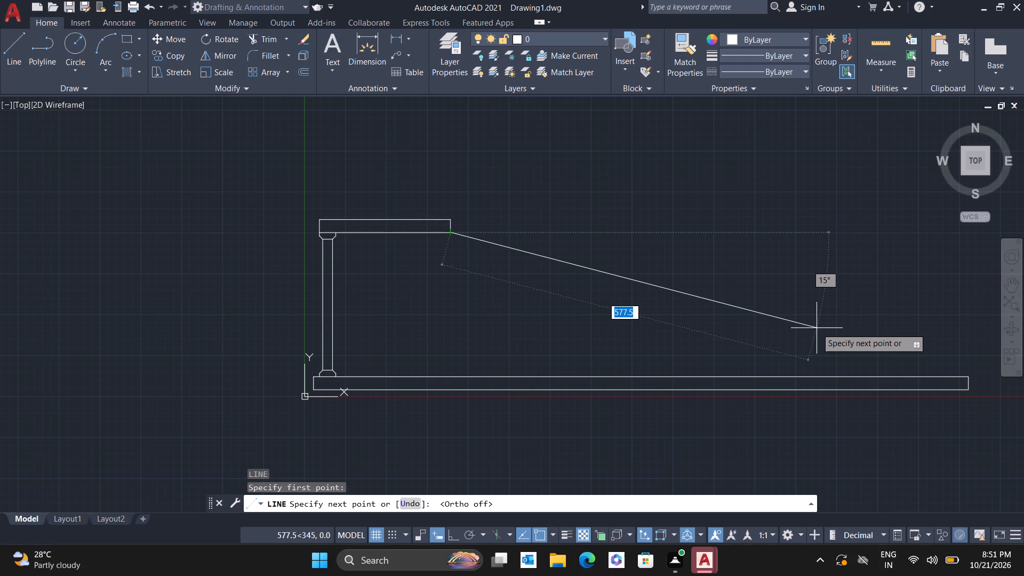
left_click(817, 328)
right_click(770, 343)
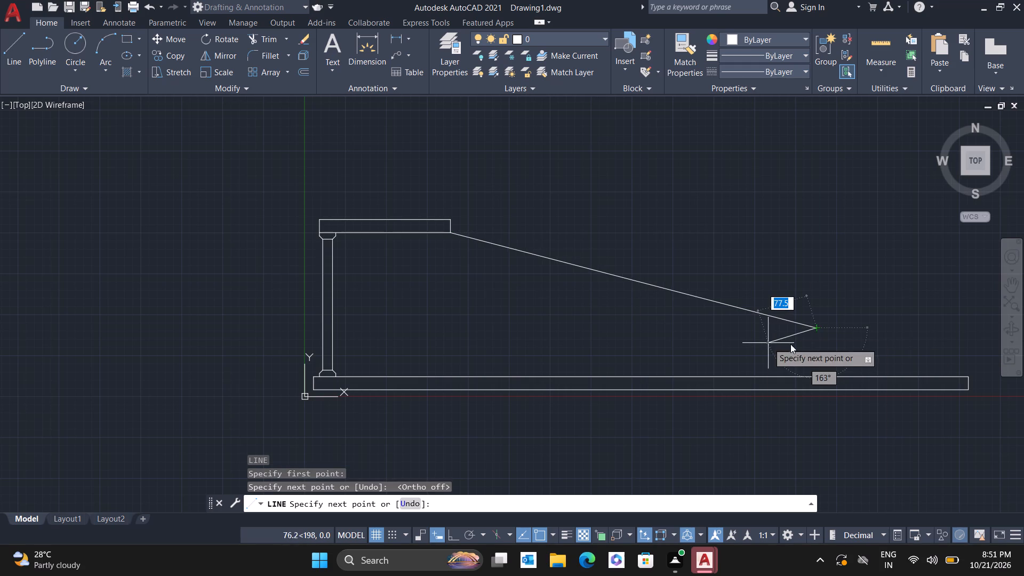
left_click(805, 351)
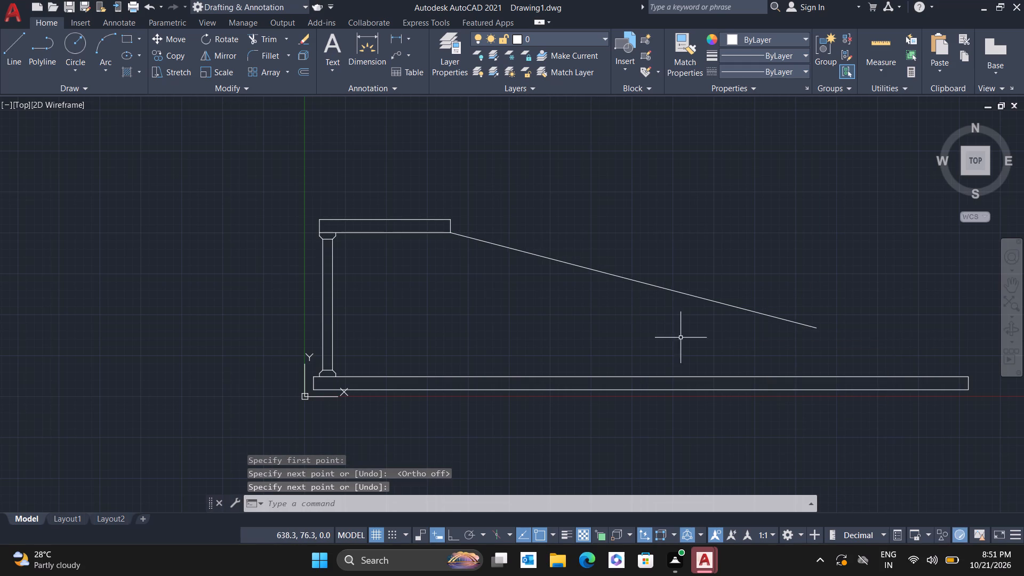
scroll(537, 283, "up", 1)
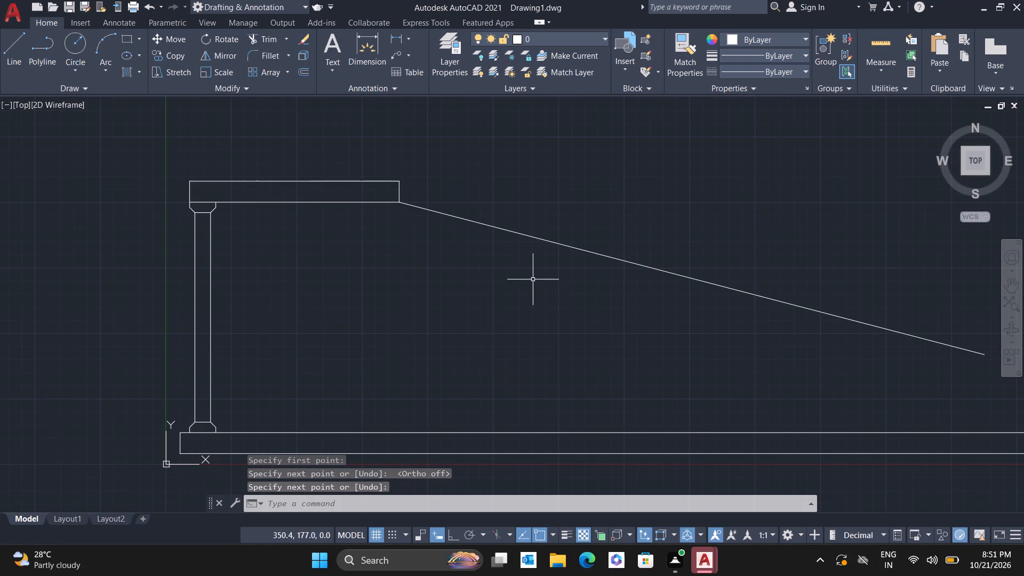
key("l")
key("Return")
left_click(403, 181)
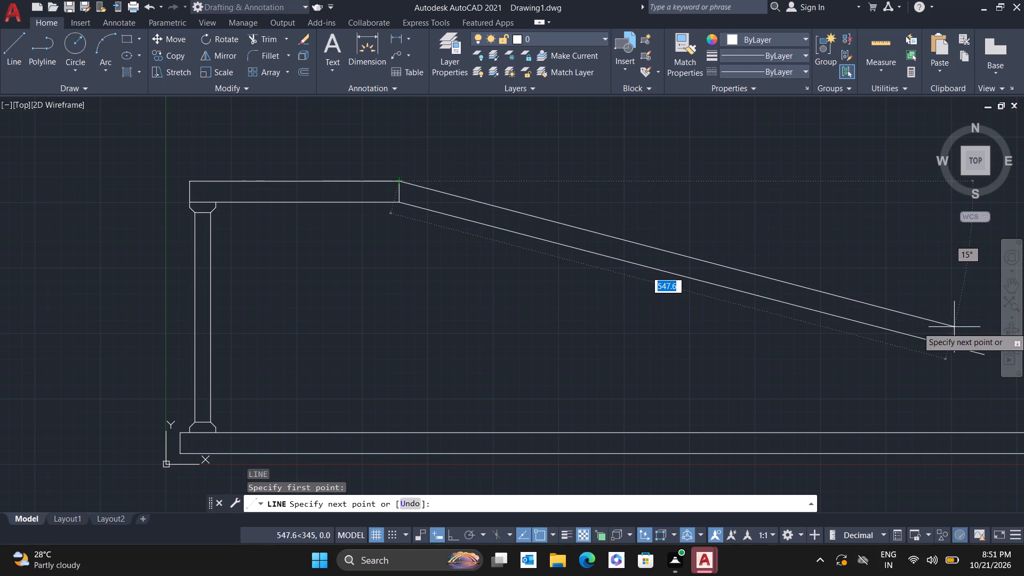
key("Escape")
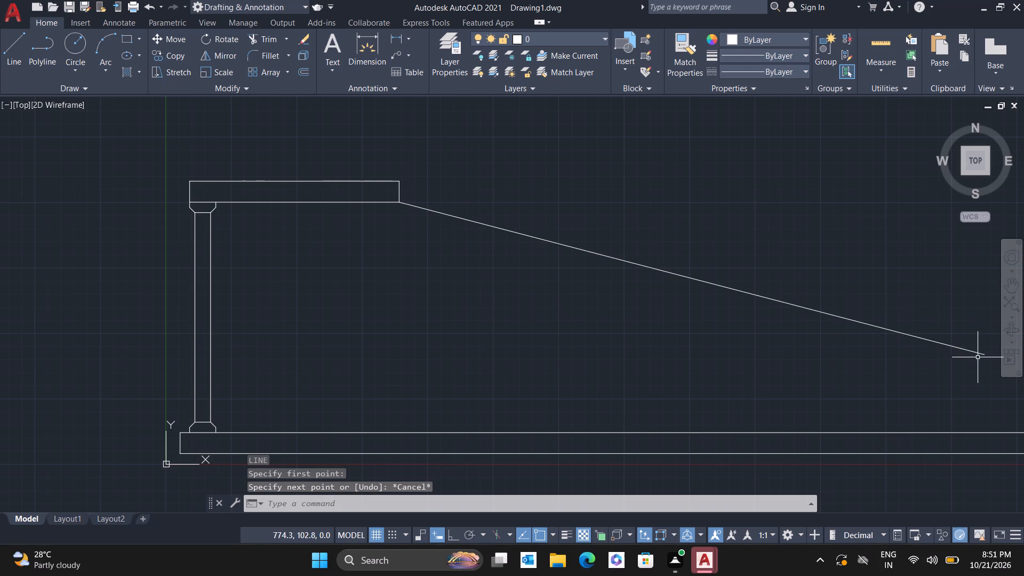
Close the sloping member with a 20-unit vertical line up from its far lower end and a line back to the beam's upper right corner.
key("l")
key("Return")
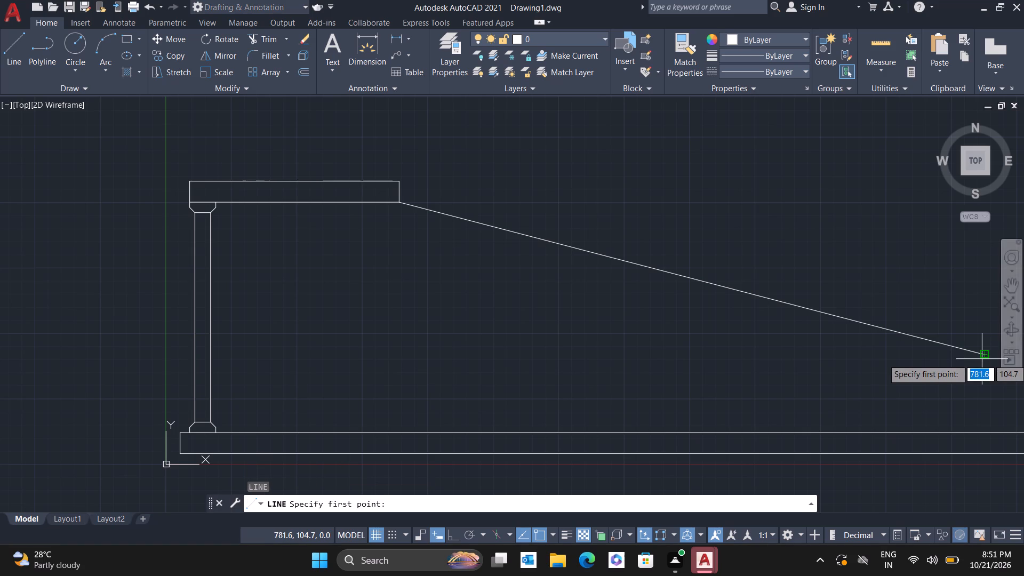
left_click(986, 356)
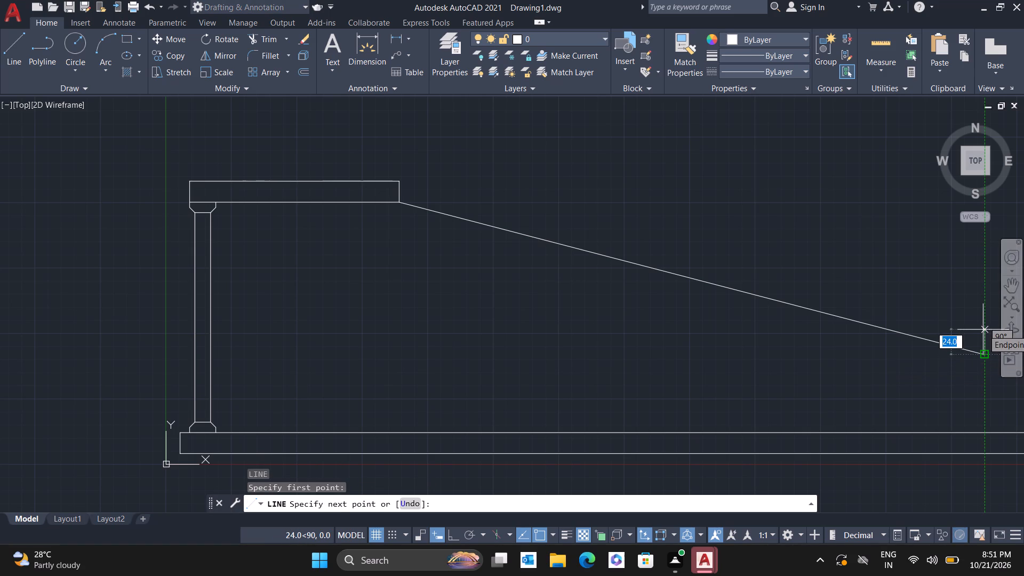
type("20")
key("Return")
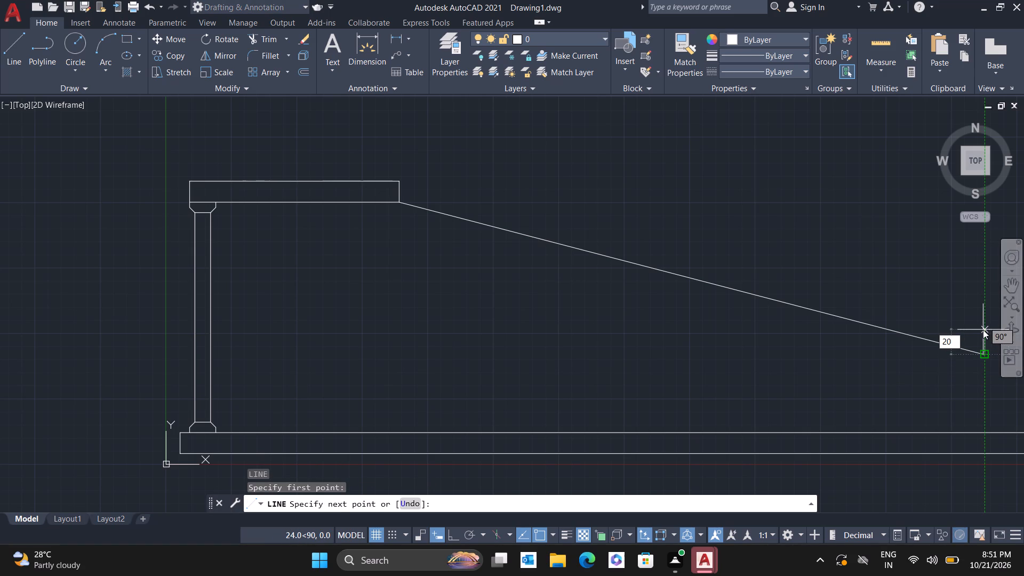
left_click(401, 179)
right_click(731, 241)
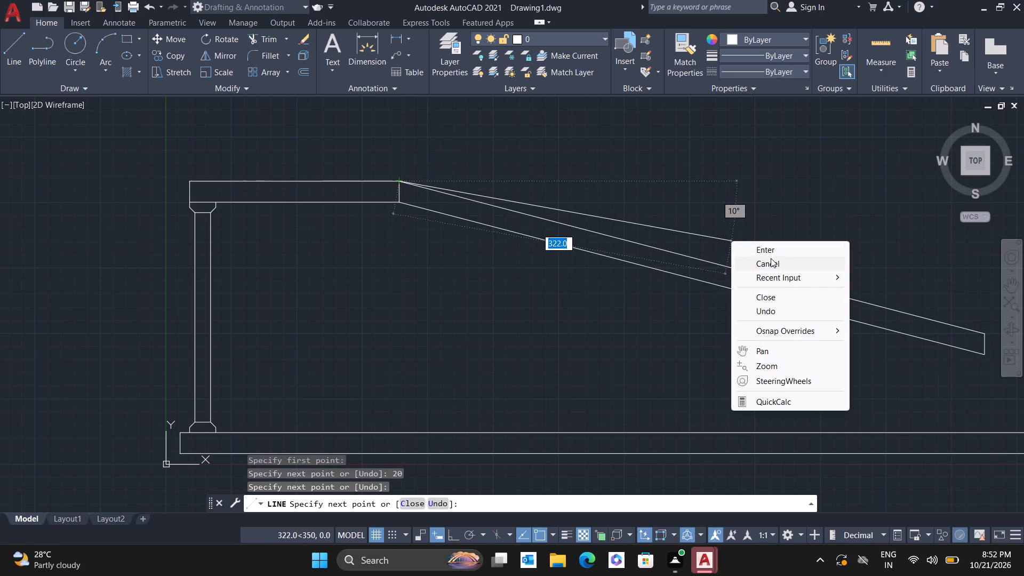
left_click(772, 251)
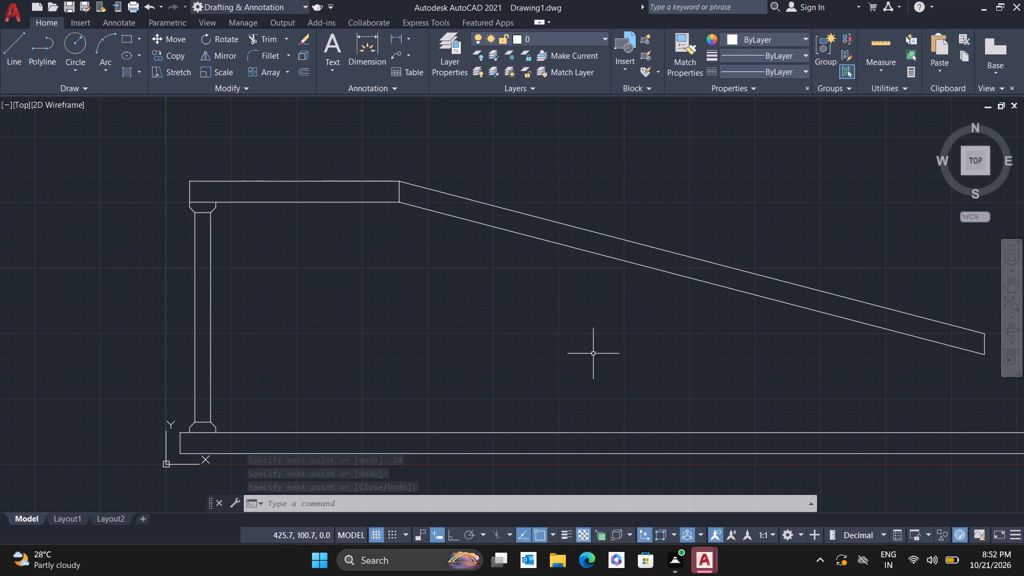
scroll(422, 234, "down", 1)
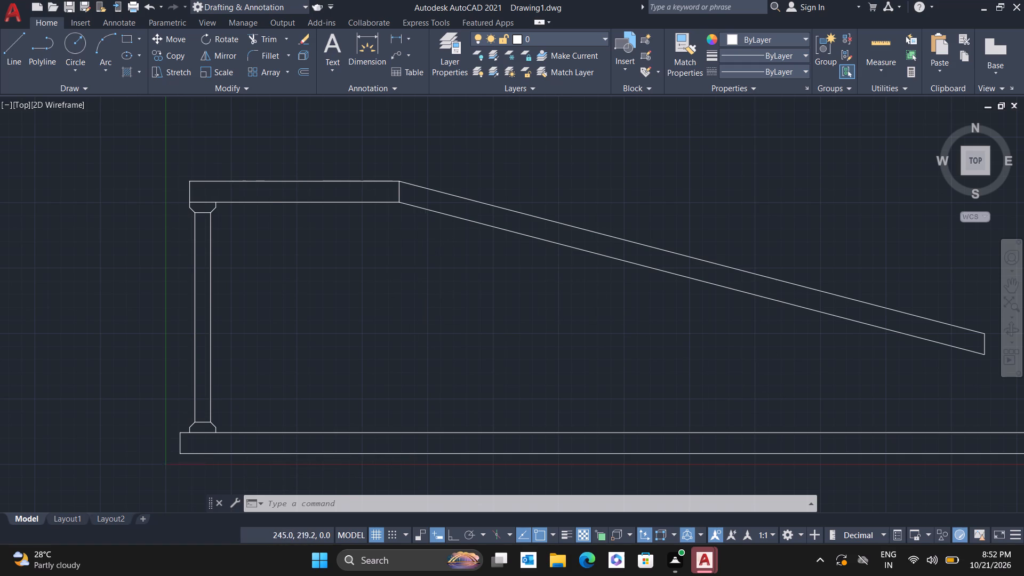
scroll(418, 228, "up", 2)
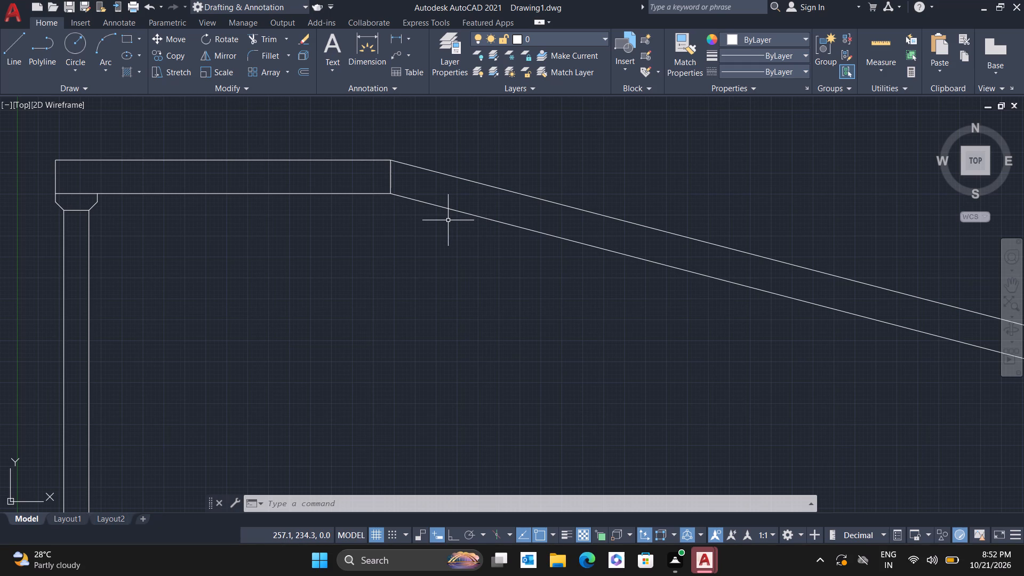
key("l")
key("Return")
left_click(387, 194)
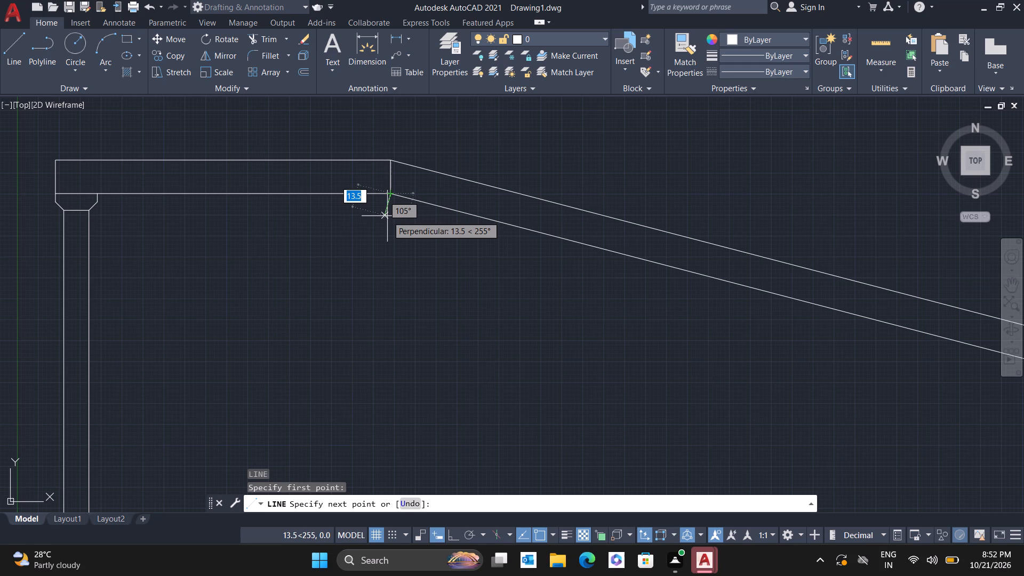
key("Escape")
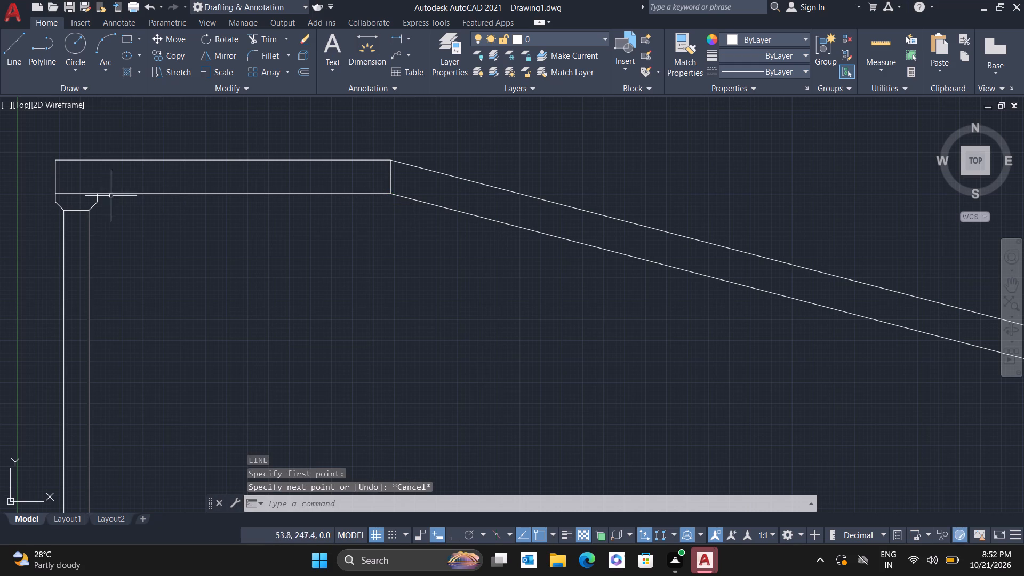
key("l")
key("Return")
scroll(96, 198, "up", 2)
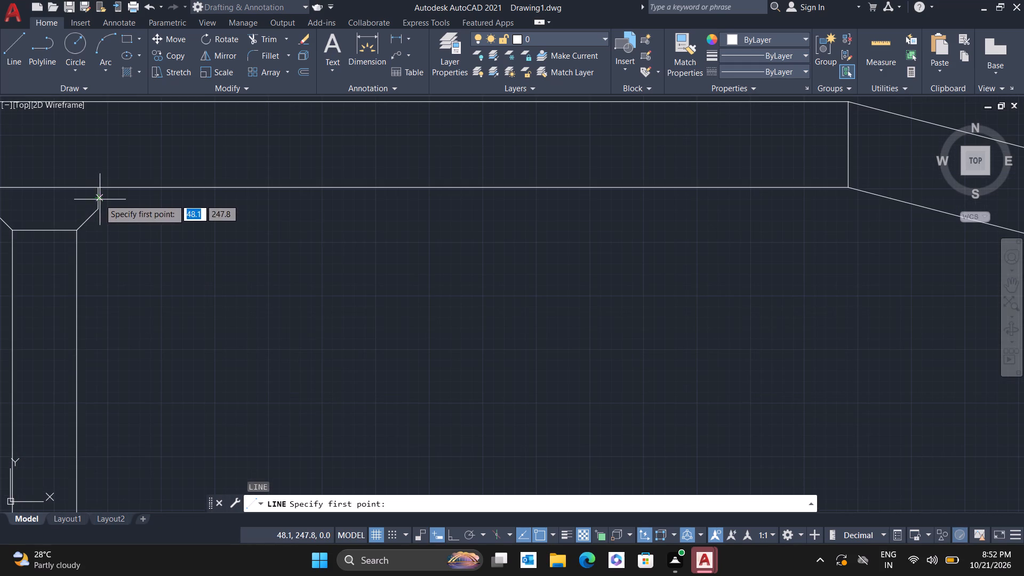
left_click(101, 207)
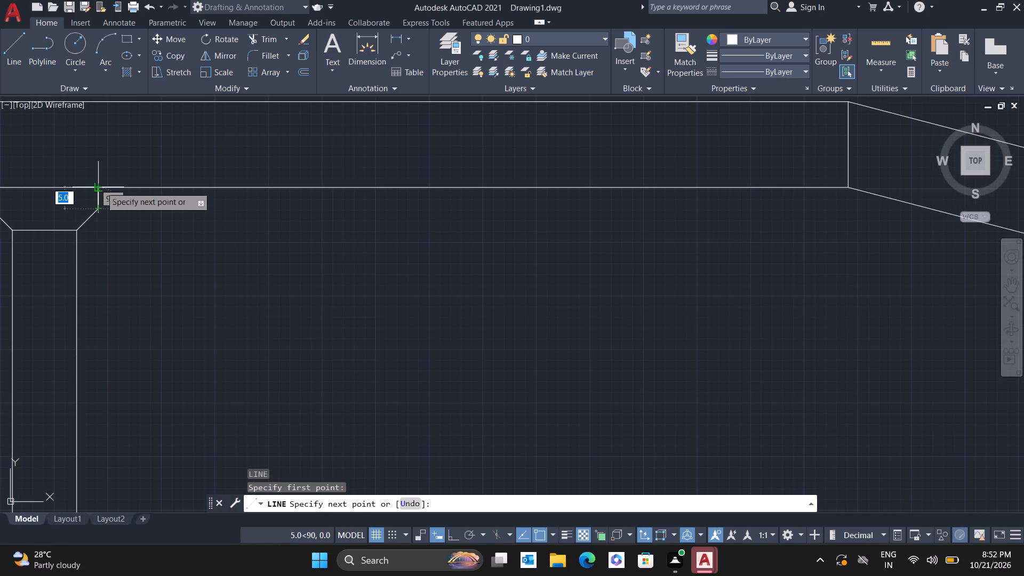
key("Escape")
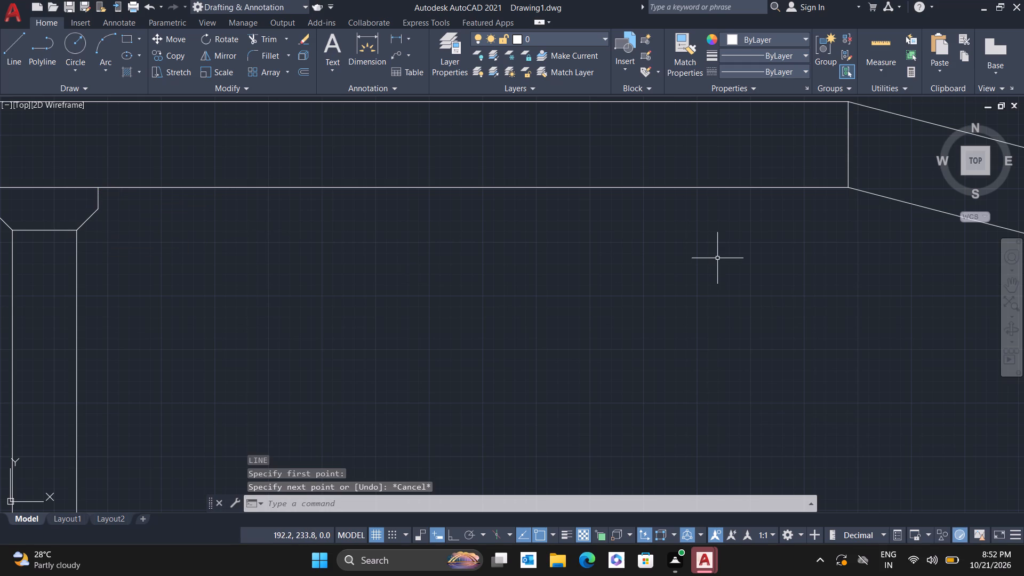
Draw a 10-unit line from the beam's lower right corner, perpendicular to and below the sloping member.
scroll(766, 250, "down", 1)
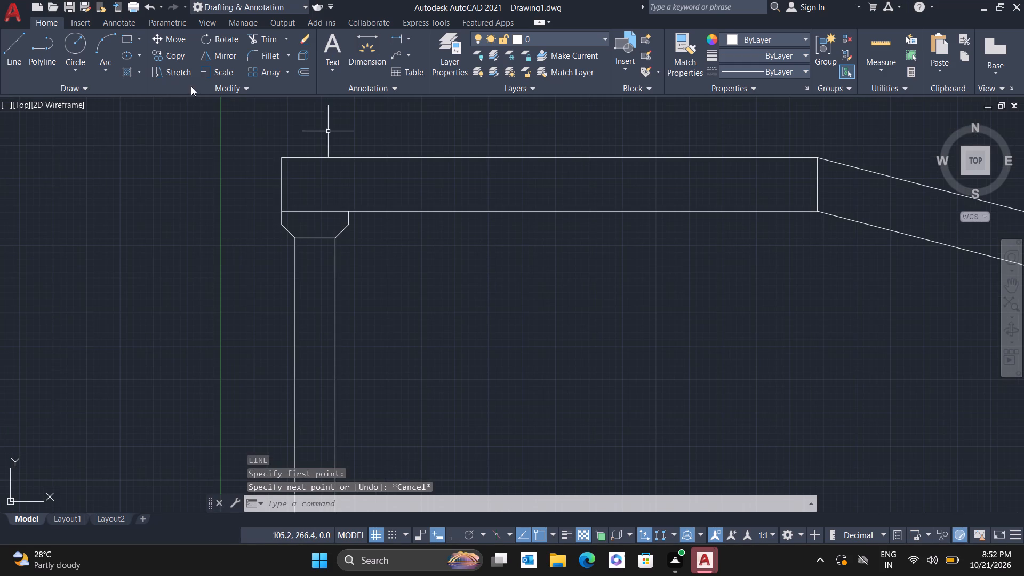
left_click(18, 42)
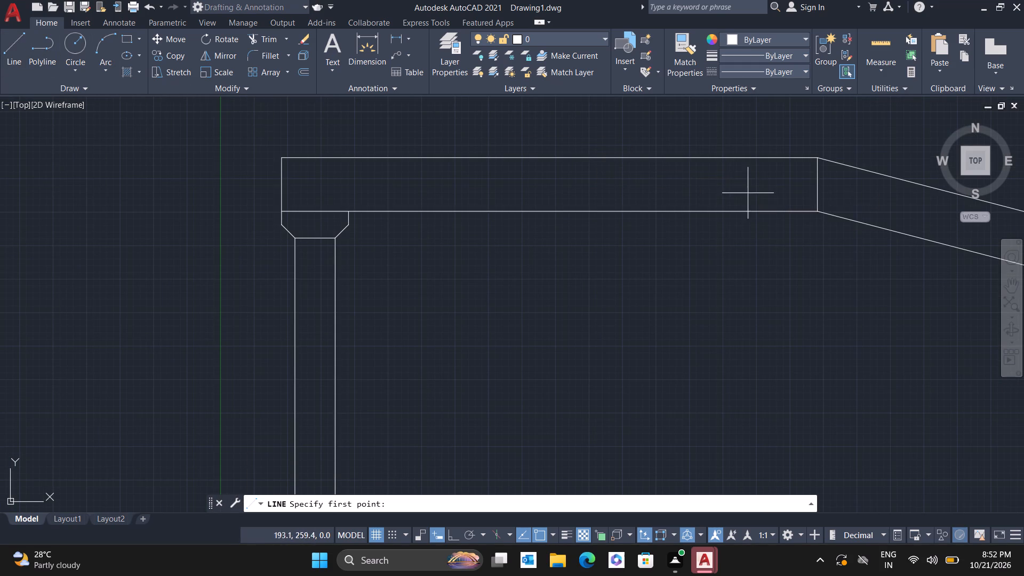
left_click(819, 213)
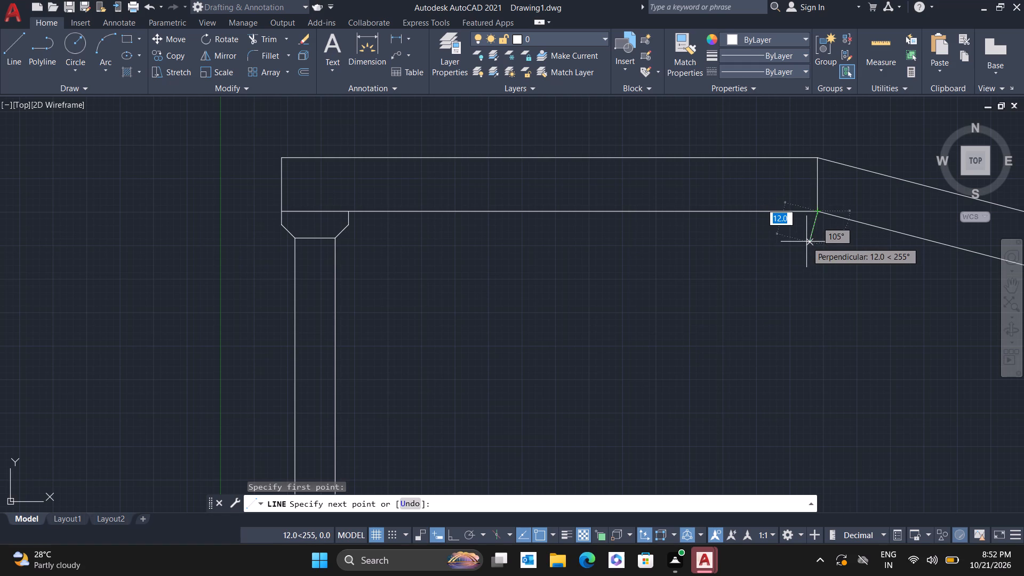
type("10")
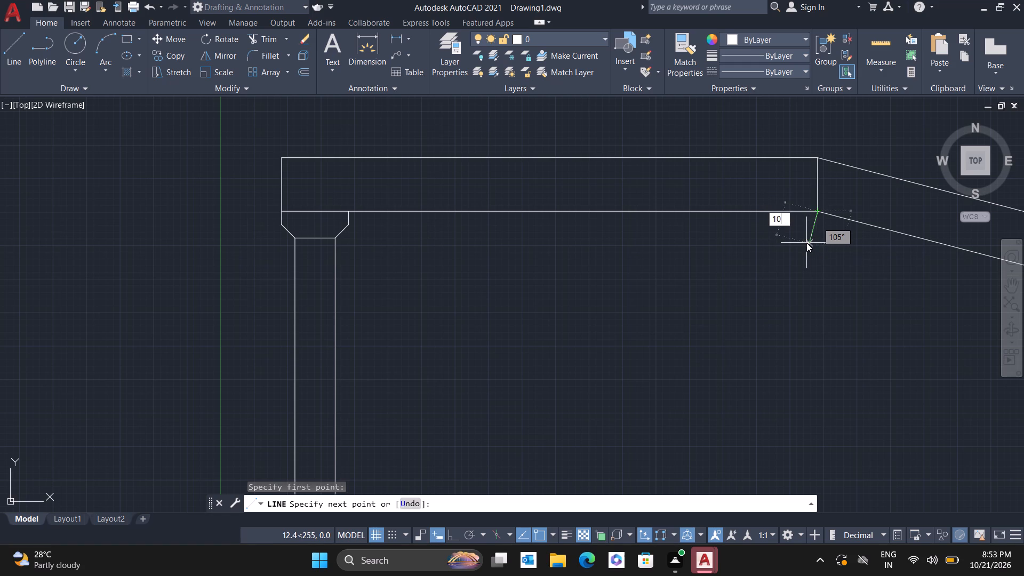
key("Return")
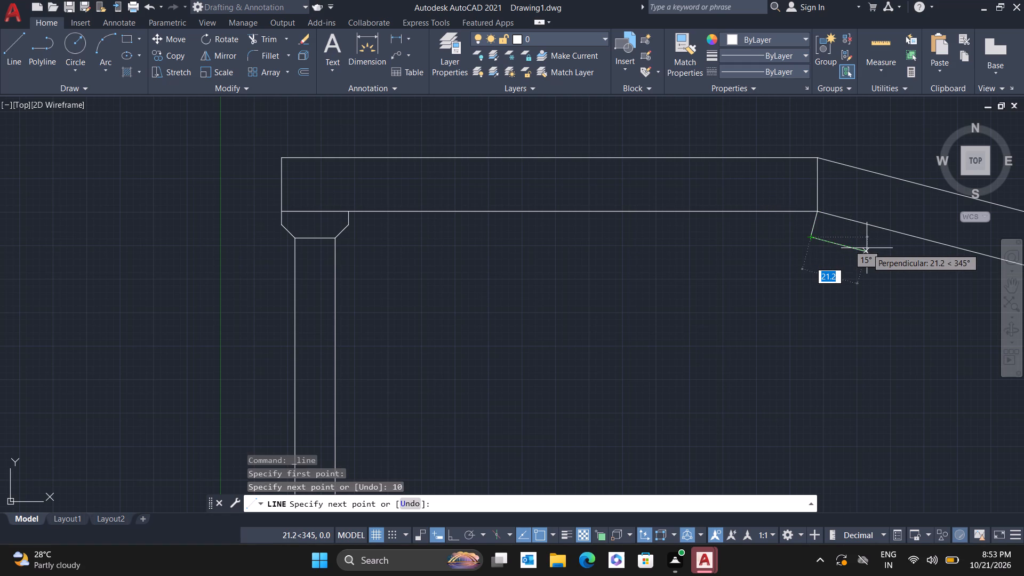
key("Escape")
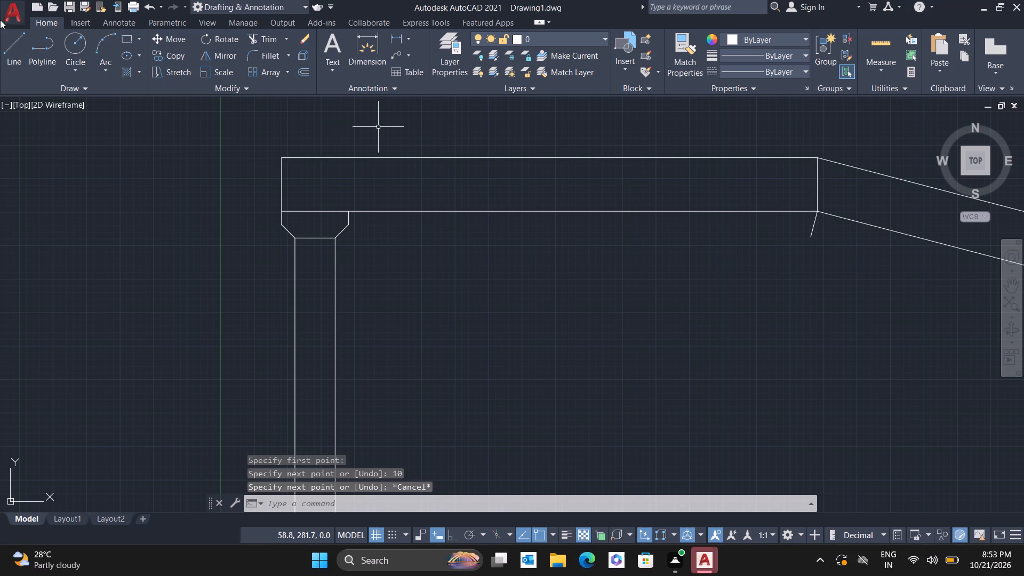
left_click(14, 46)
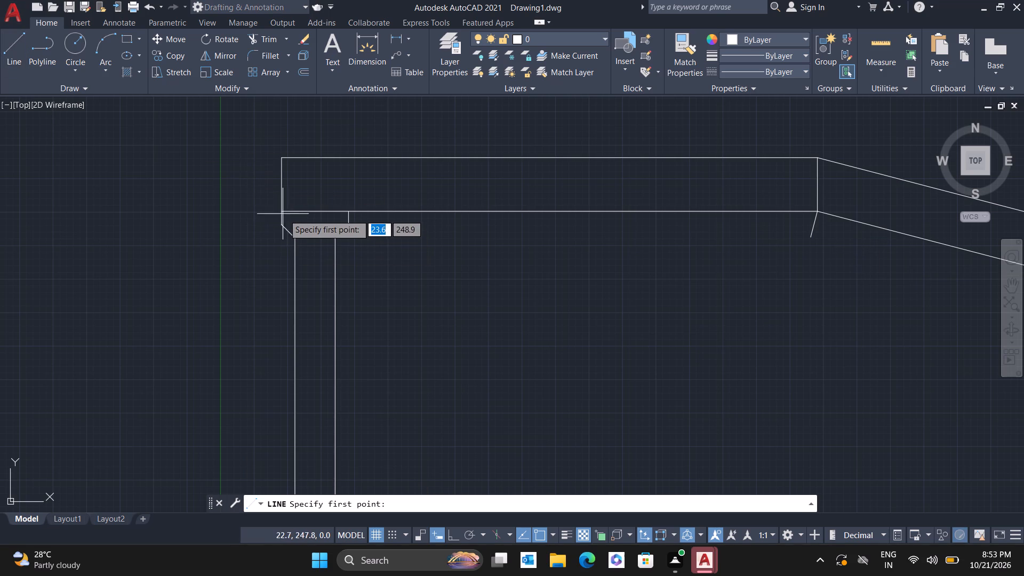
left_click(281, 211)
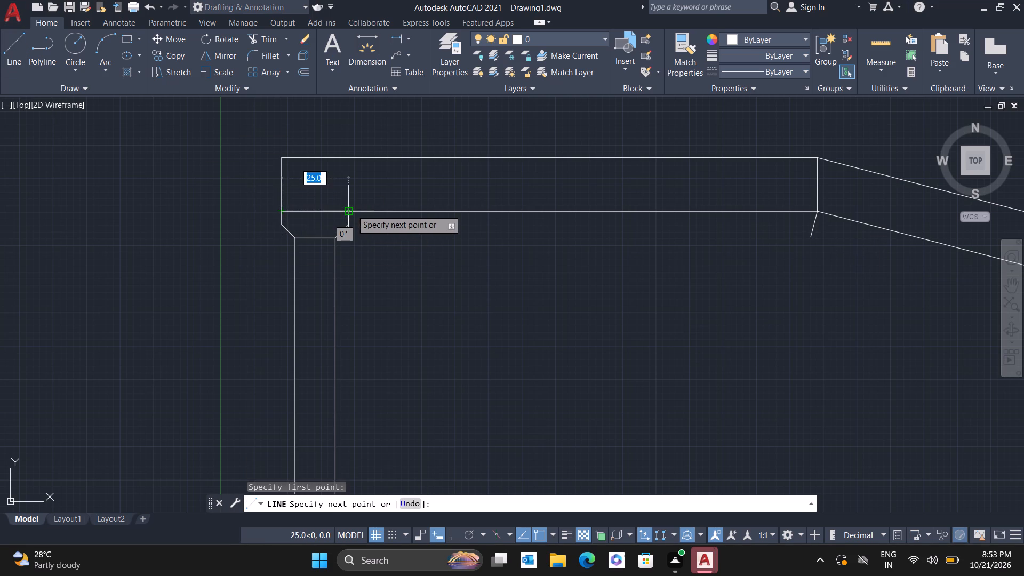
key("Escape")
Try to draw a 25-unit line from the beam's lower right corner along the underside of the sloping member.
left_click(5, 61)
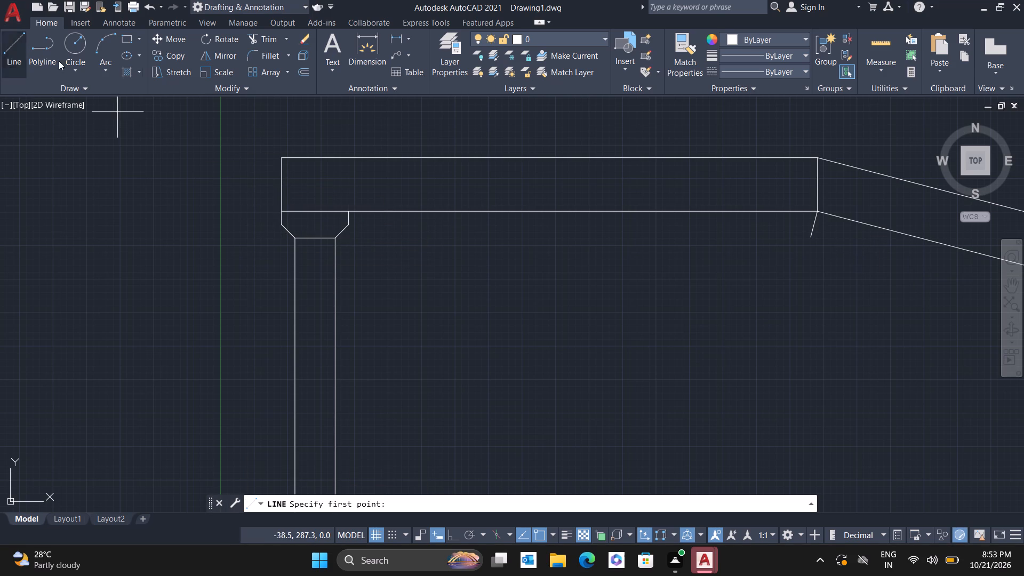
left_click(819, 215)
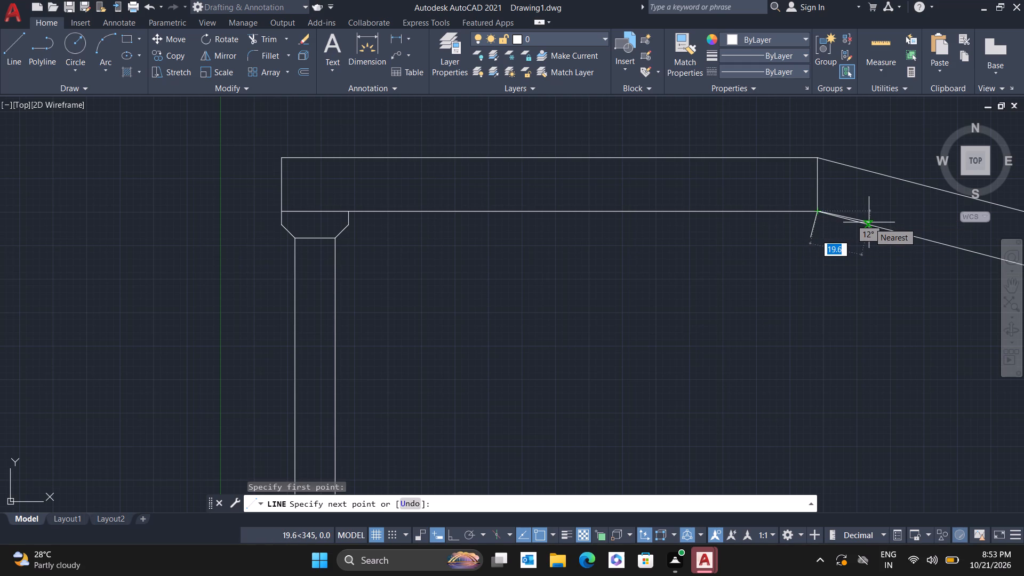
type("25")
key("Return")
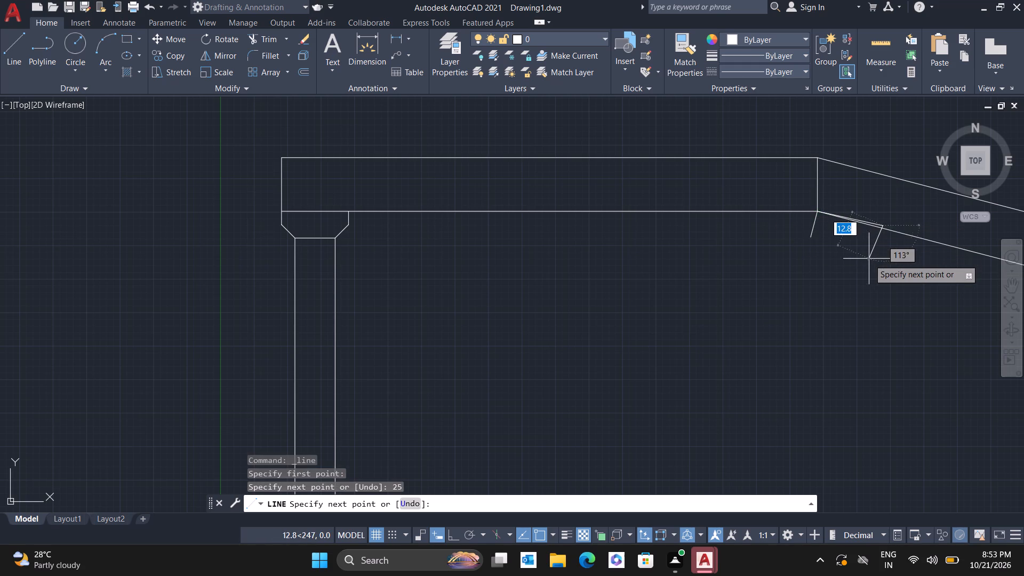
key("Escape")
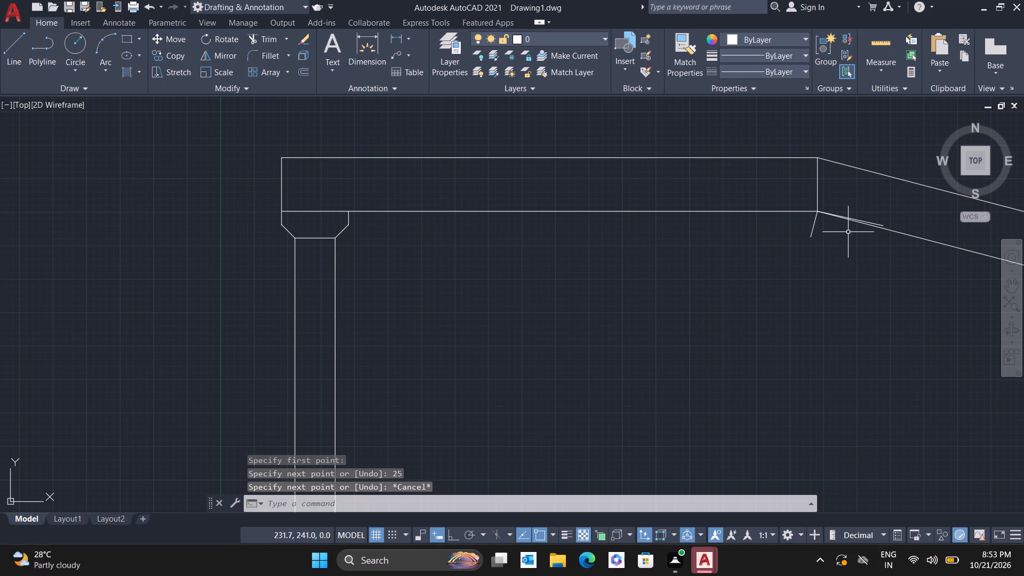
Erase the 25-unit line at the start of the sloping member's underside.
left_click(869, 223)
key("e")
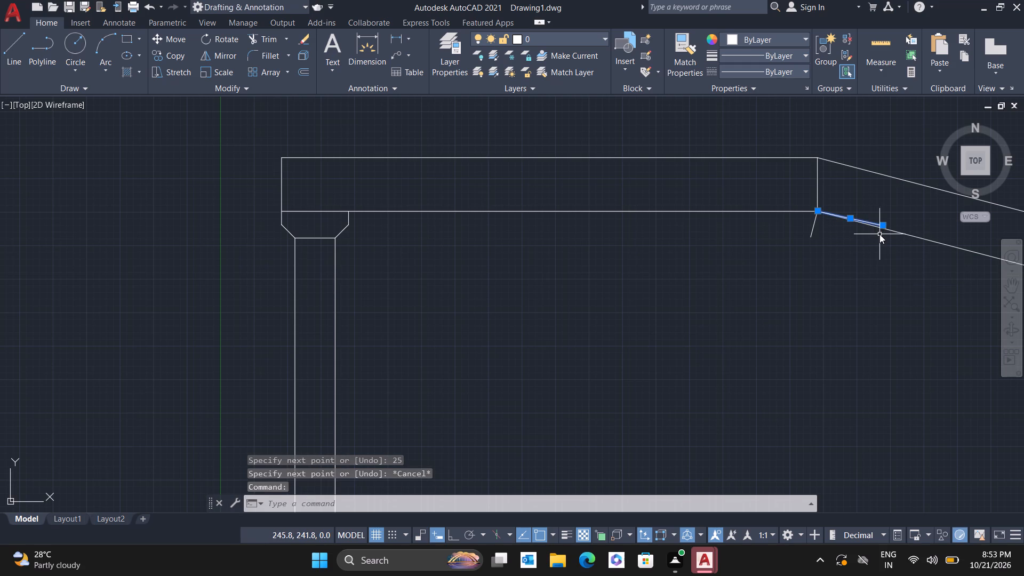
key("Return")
Draw a 25-unit line from the beam's lower right corner along the underside of the sloping member.
left_click(17, 42)
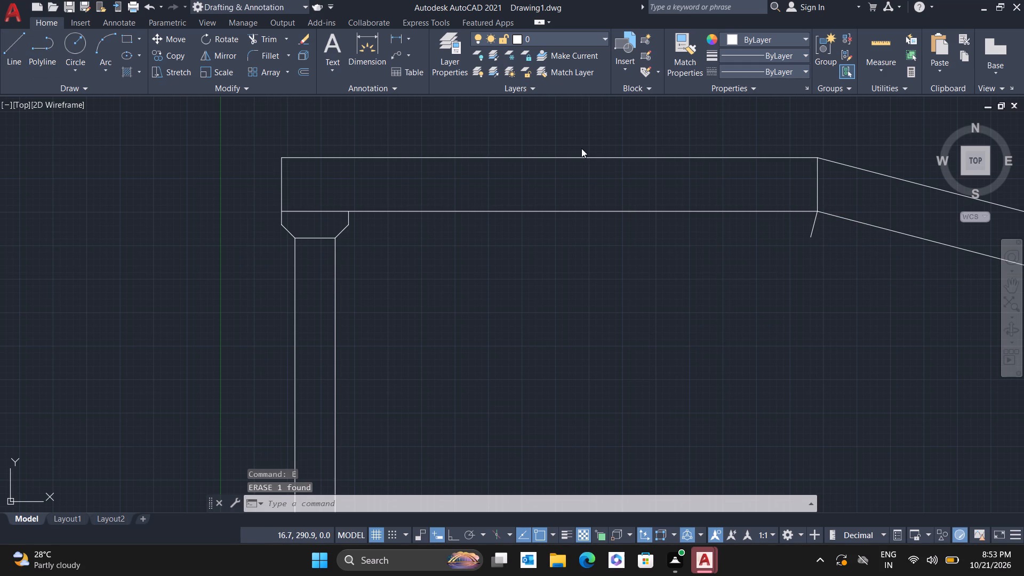
scroll(852, 215, "up", 1)
middle_click_drag(847, 221, 628, 213)
scroll(577, 196, "up", 1)
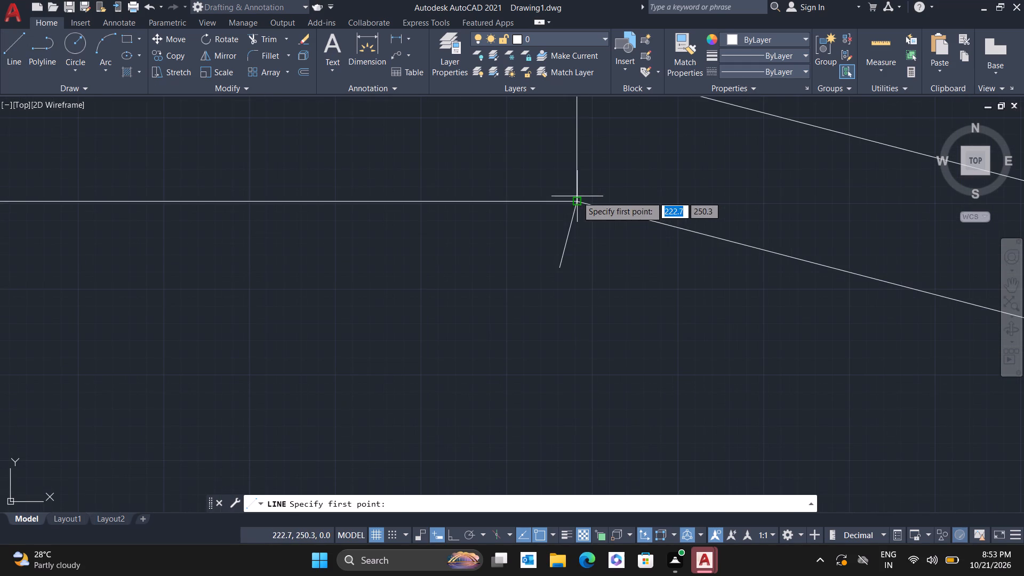
left_click(580, 203)
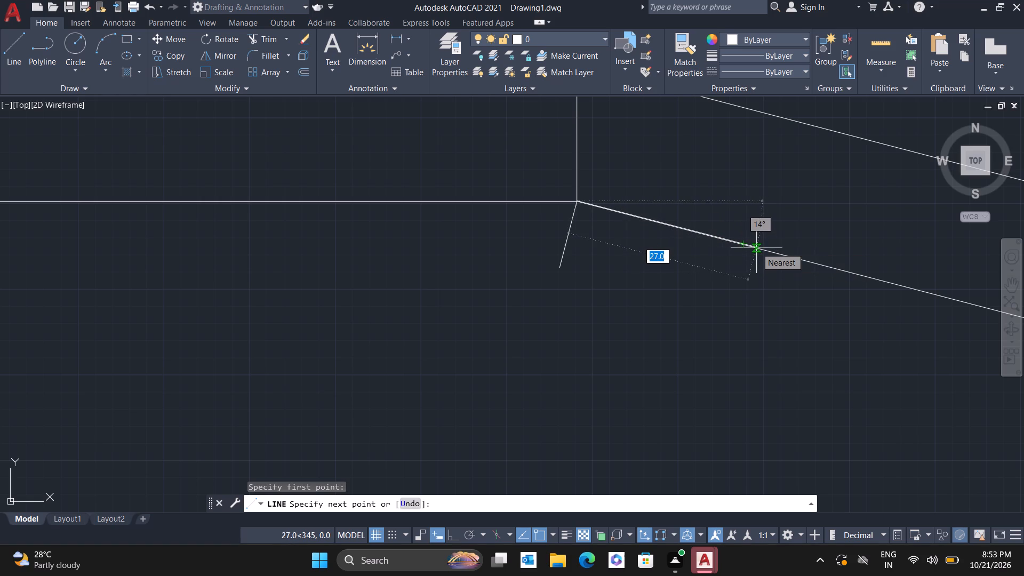
type("25")
key("Return")
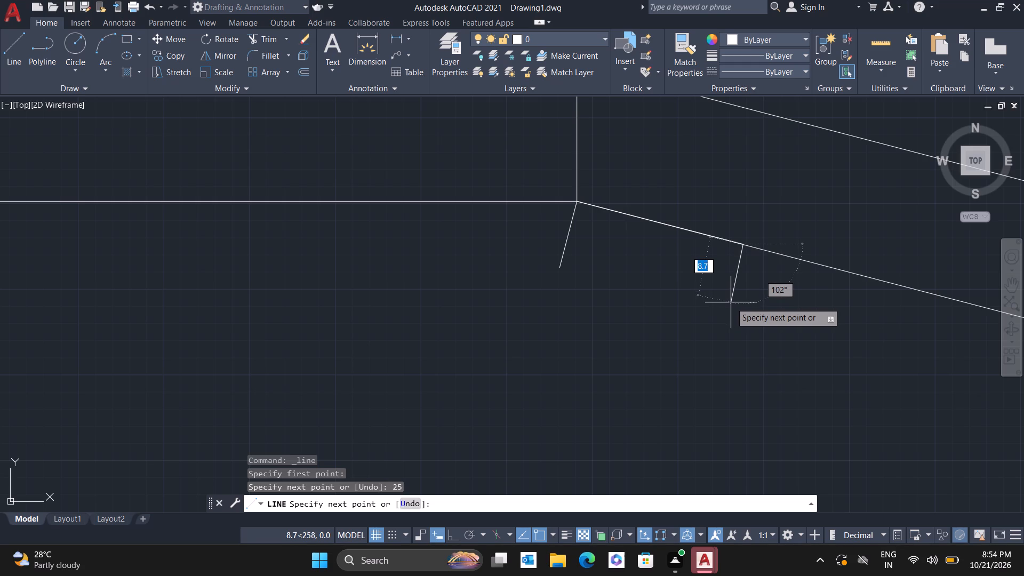
Complete the 25 by 10 unit block under the sloping member with a 10-unit edge at 105° and a line back to the first short edge.
type("10")
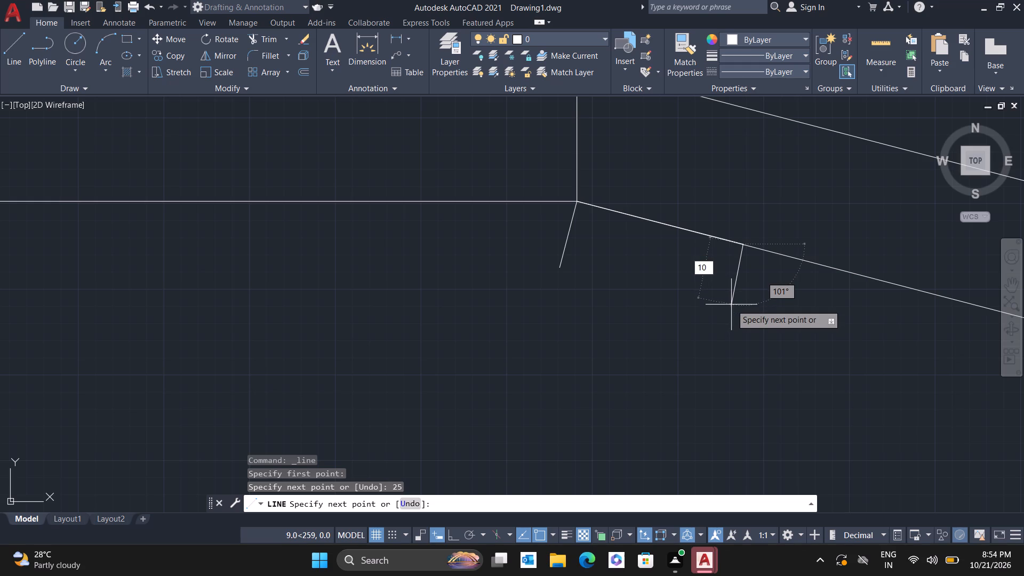
key("Tab")
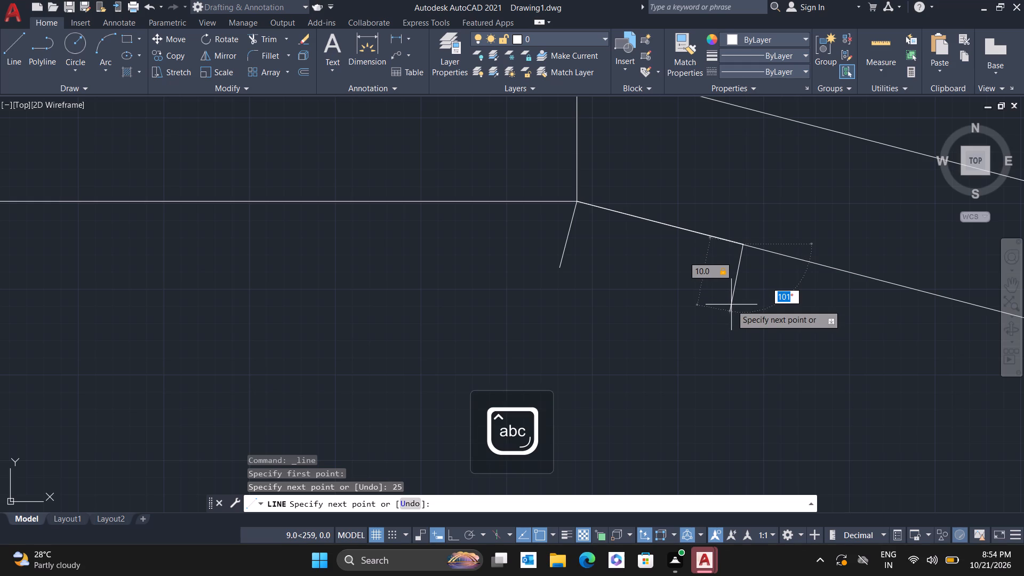
key("1")
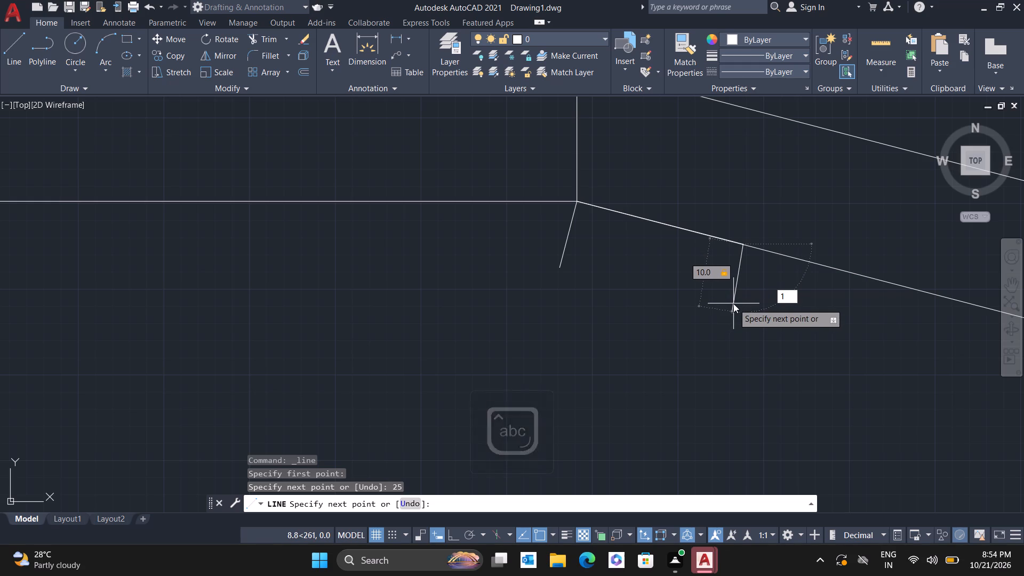
type(".5")
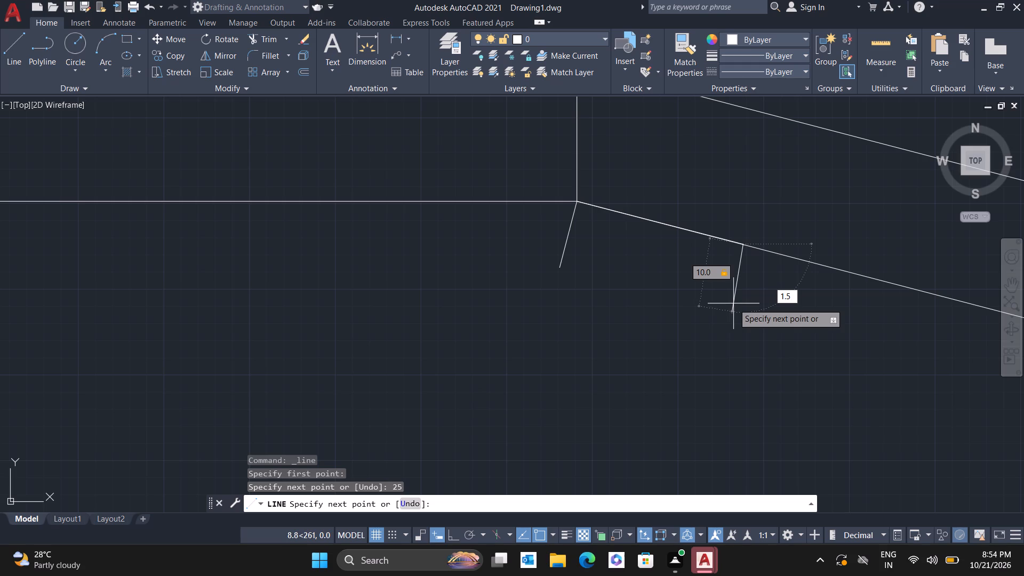
key("BackSpace")
key("BackSpace")
type("05")
key("Return")
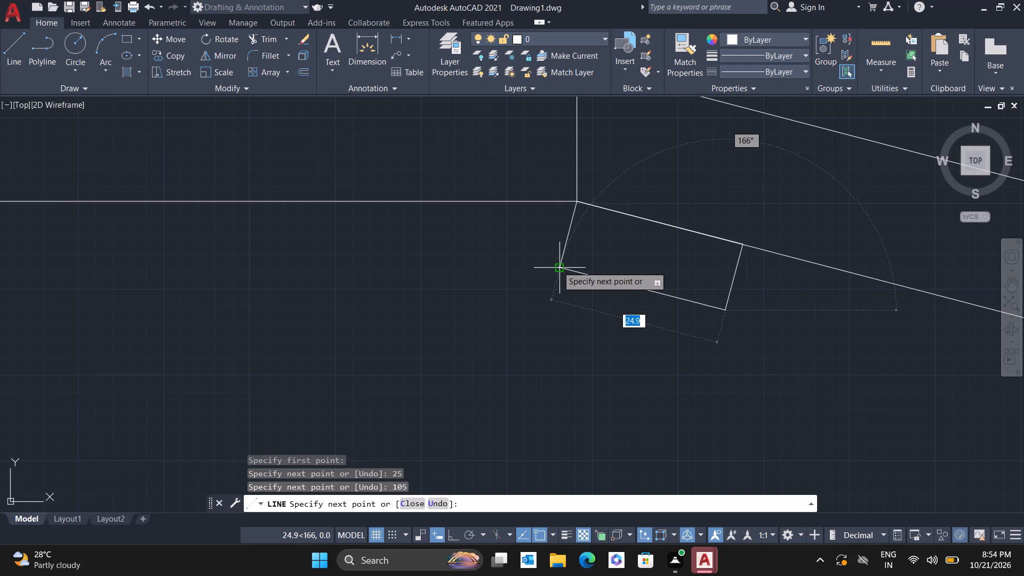
left_click(557, 266)
scroll(587, 307, "down", 3)
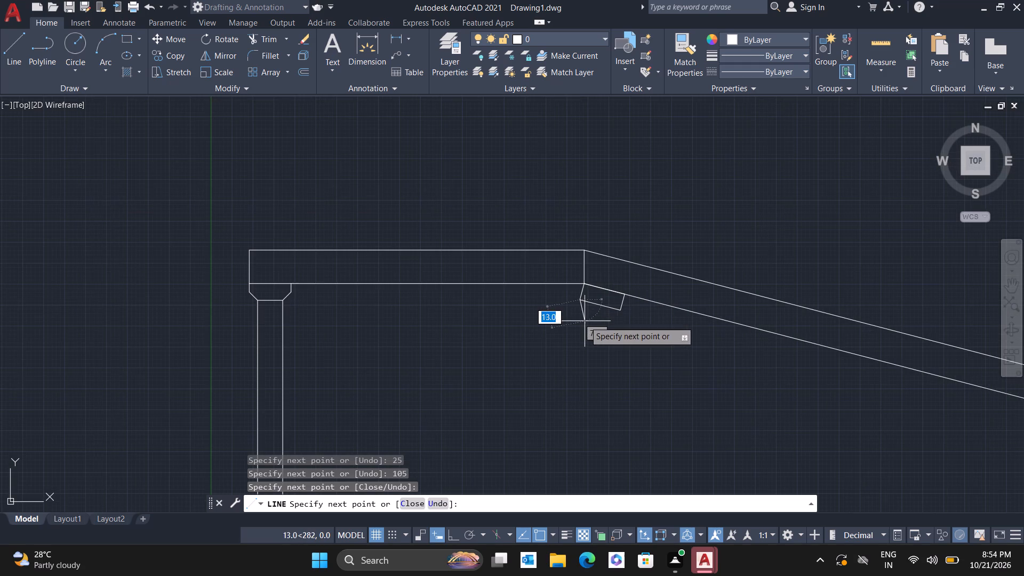
key("Escape")
Examine the overall layout of the base rail, post, beam, sloping member and small block.
scroll(585, 321, "down", 1)
middle_click_drag(585, 321, 534, 241)
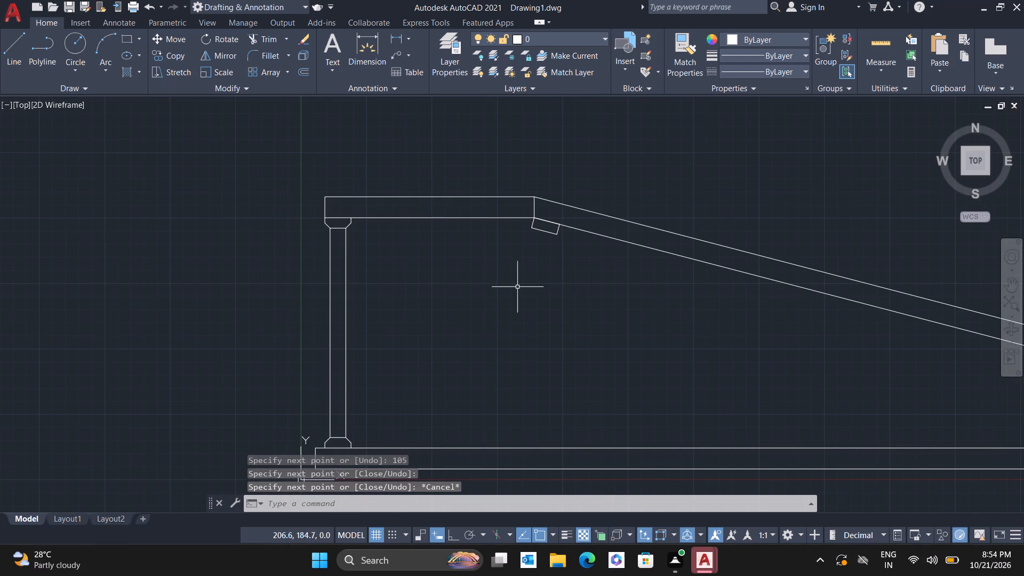
scroll(517, 287, "up", 2)
scroll(520, 287, "down", 3)
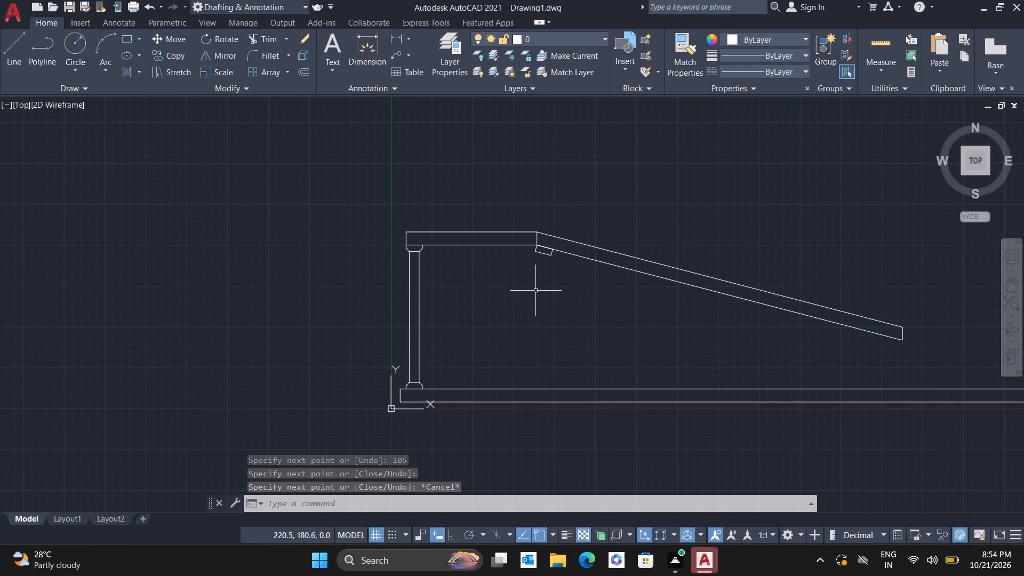
scroll(599, 307, "down", 1)
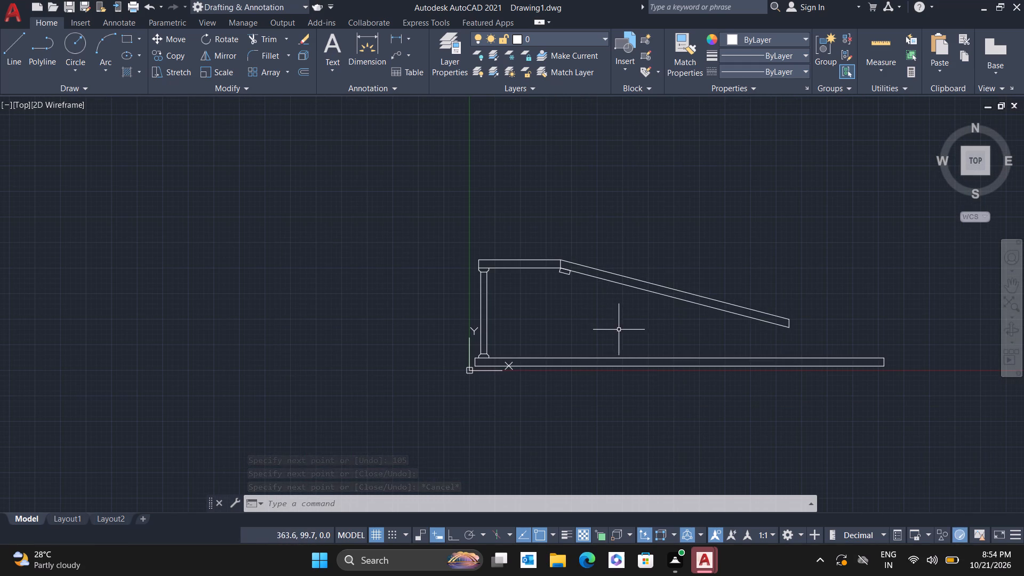
scroll(622, 329, "up", 1)
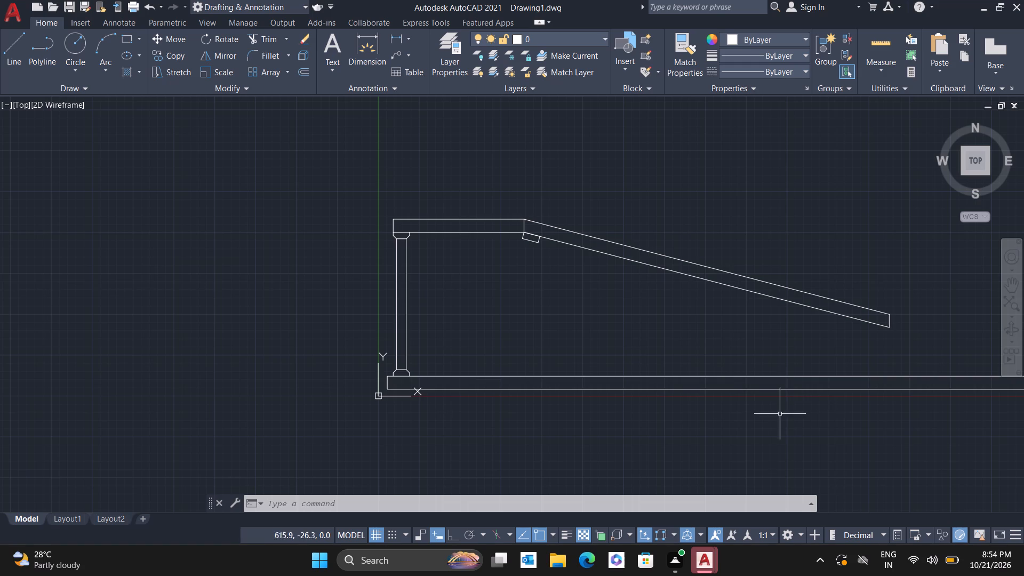
scroll(876, 422, "down", 1)
middle_click_drag(874, 420, 783, 351)
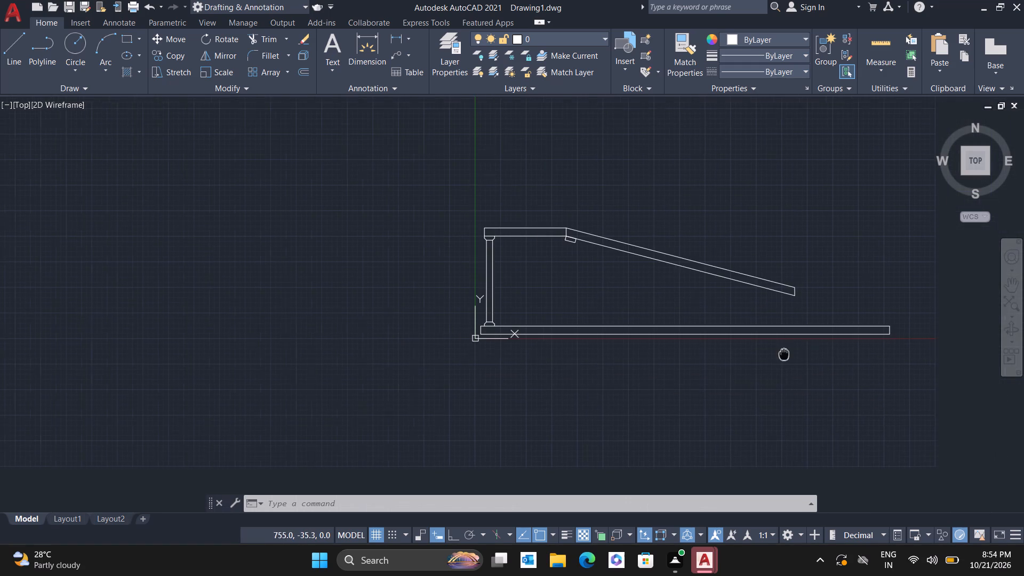
middle_click_drag(783, 351, 775, 346)
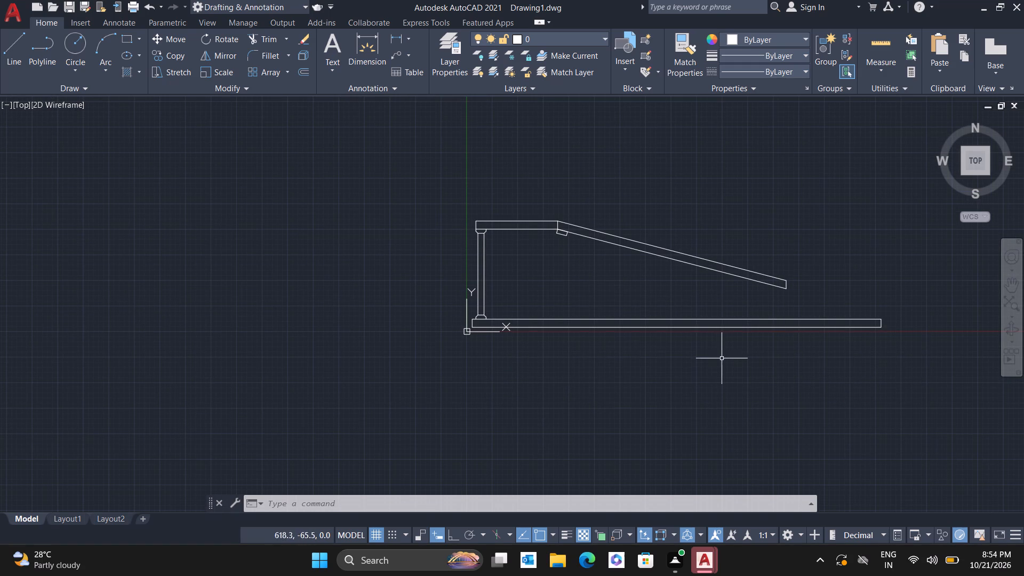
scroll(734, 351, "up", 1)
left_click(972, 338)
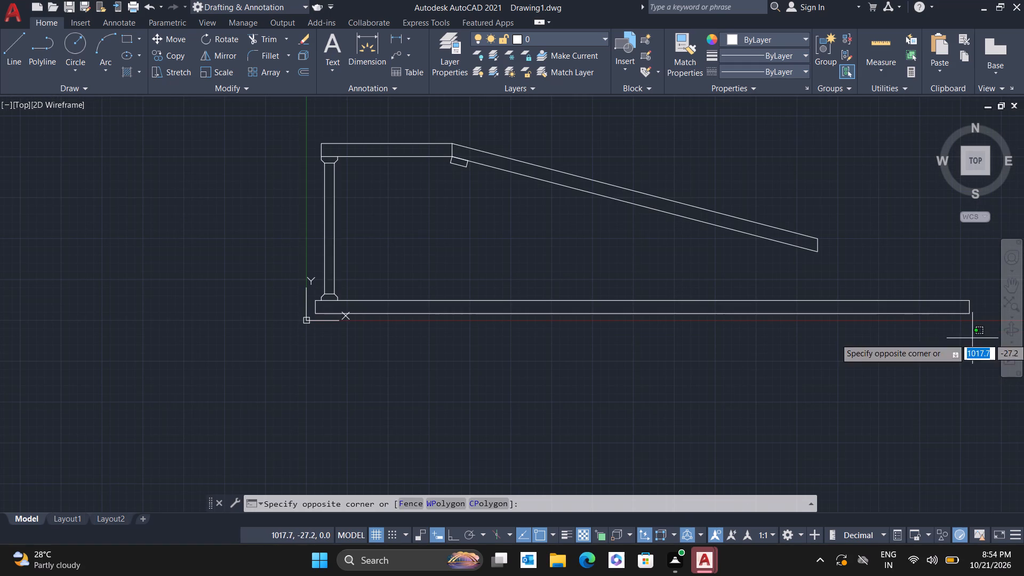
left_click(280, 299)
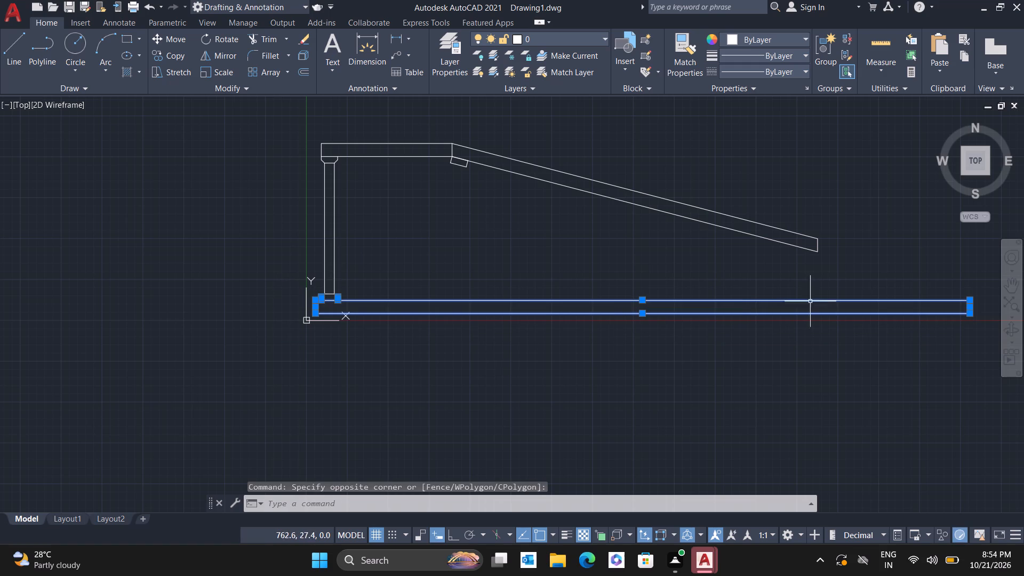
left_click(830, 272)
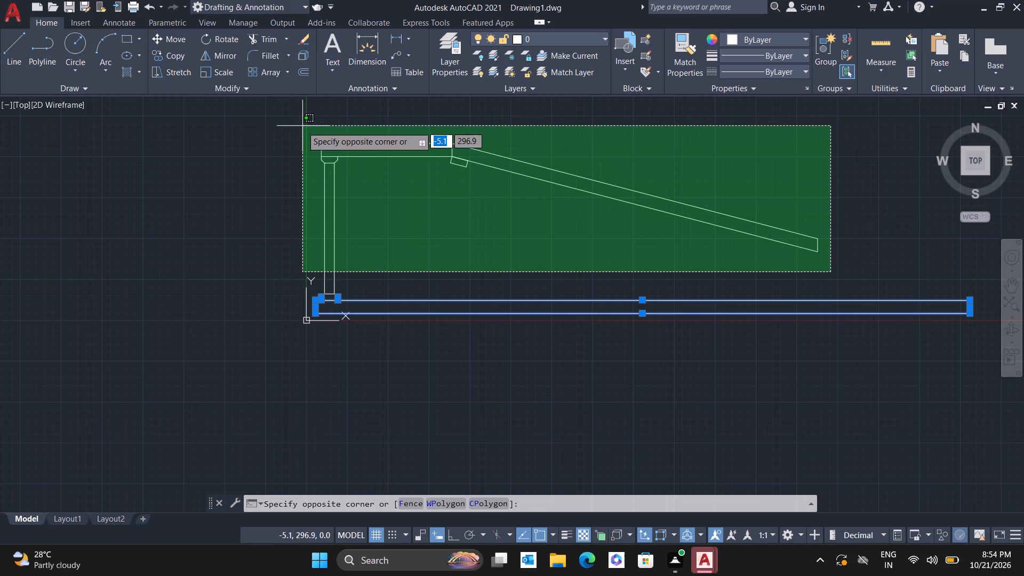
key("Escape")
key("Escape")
Move the post with its foot, beam, block and sloping member straight down about 74.4 units, landing the member's lower end corner on the base rail's top edge.
left_click_drag(841, 271, 802, 260)
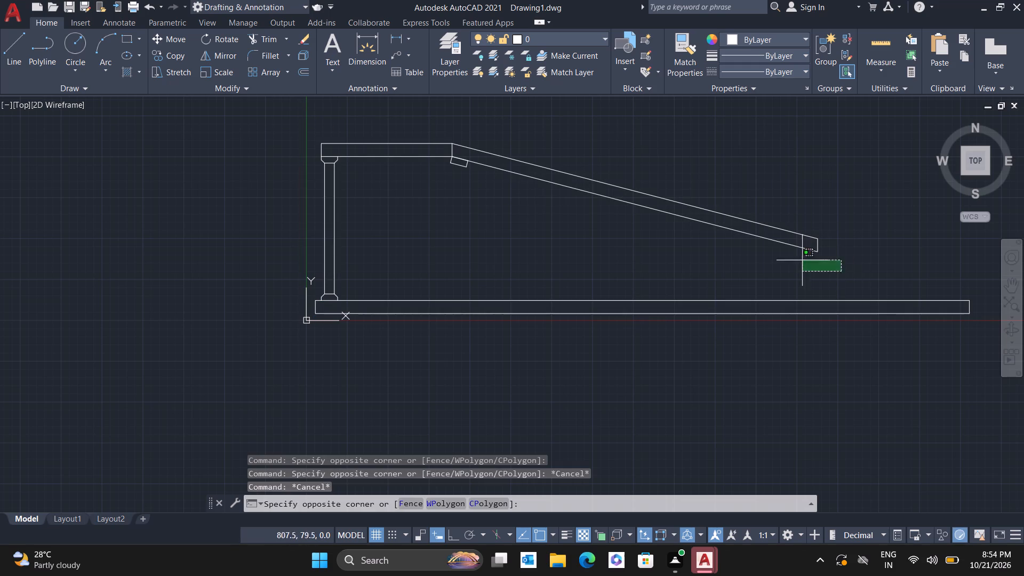
left_click(280, 133)
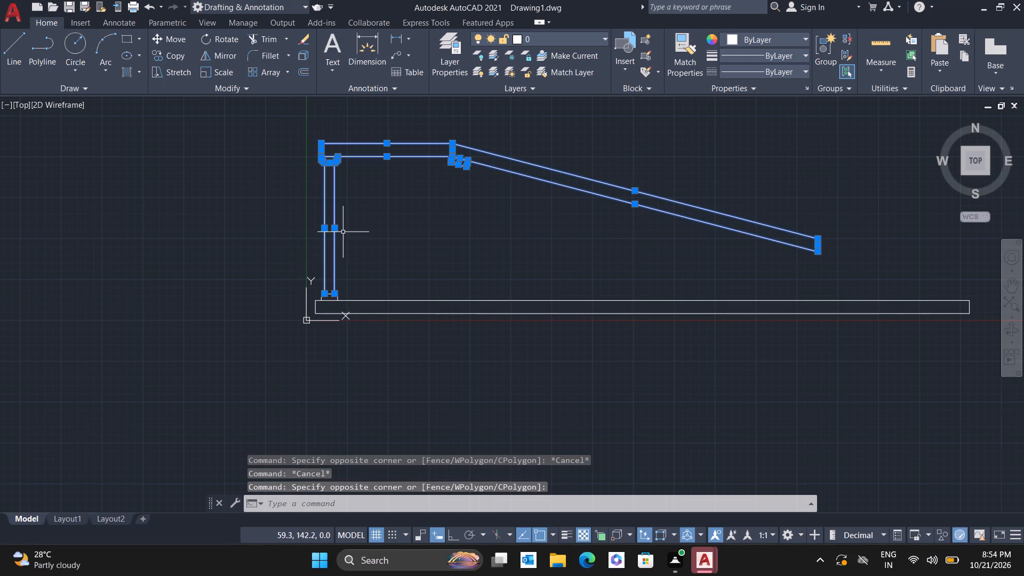
scroll(341, 283, "up", 3)
scroll(312, 332, "up", 2)
left_click(357, 360)
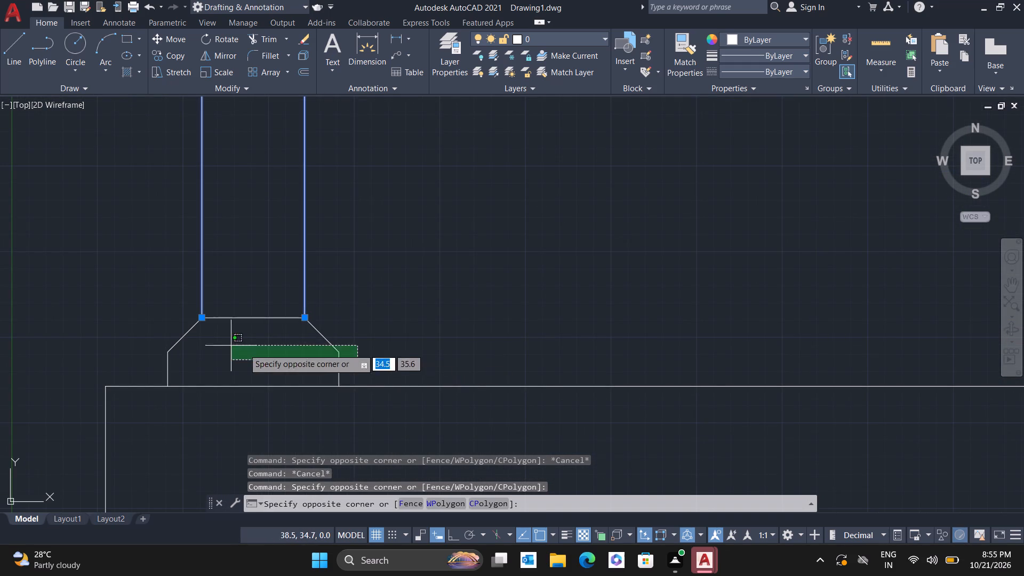
double_click(109, 289)
scroll(418, 337, "down", 5)
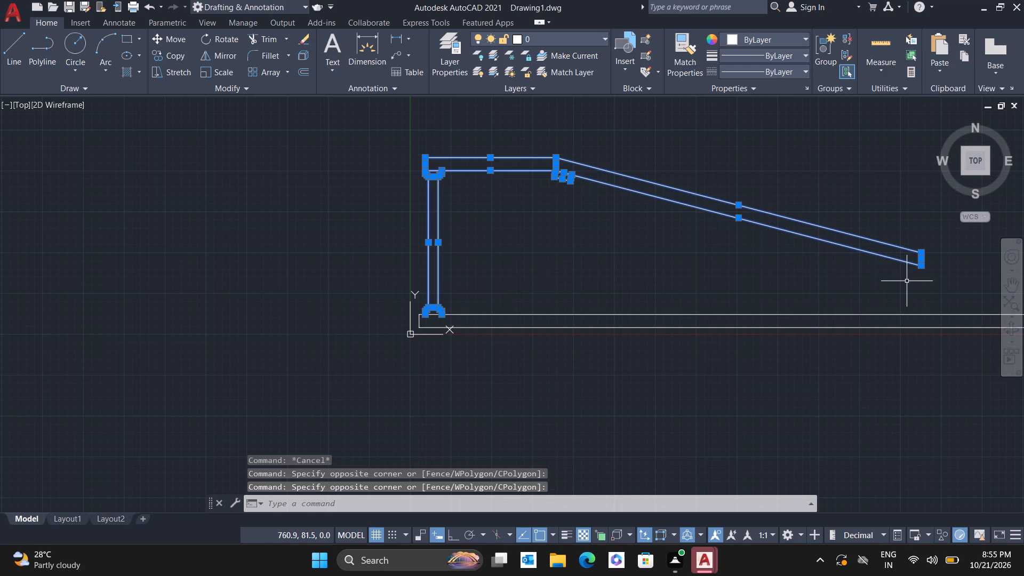
left_click(177, 36)
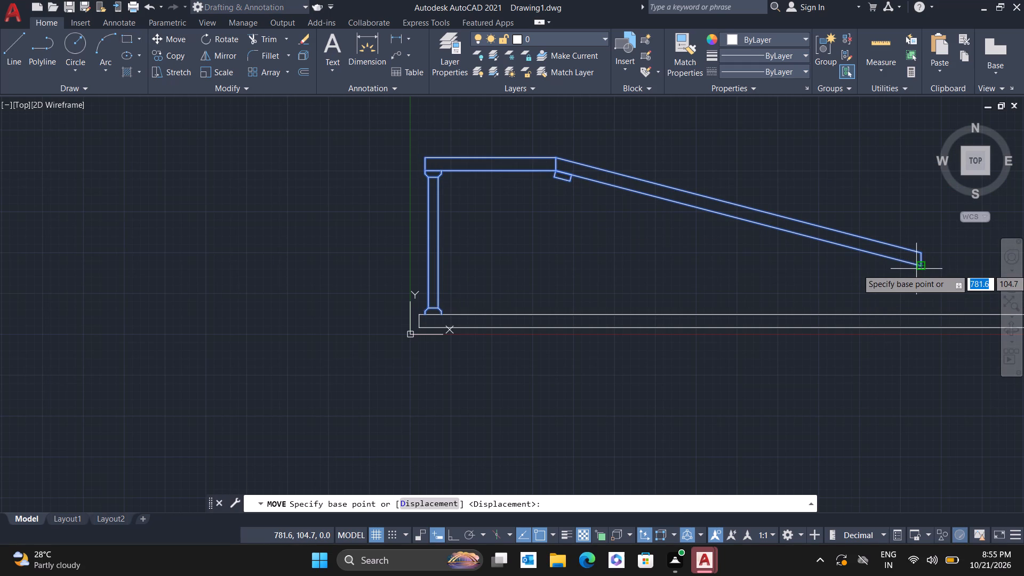
left_click(925, 267)
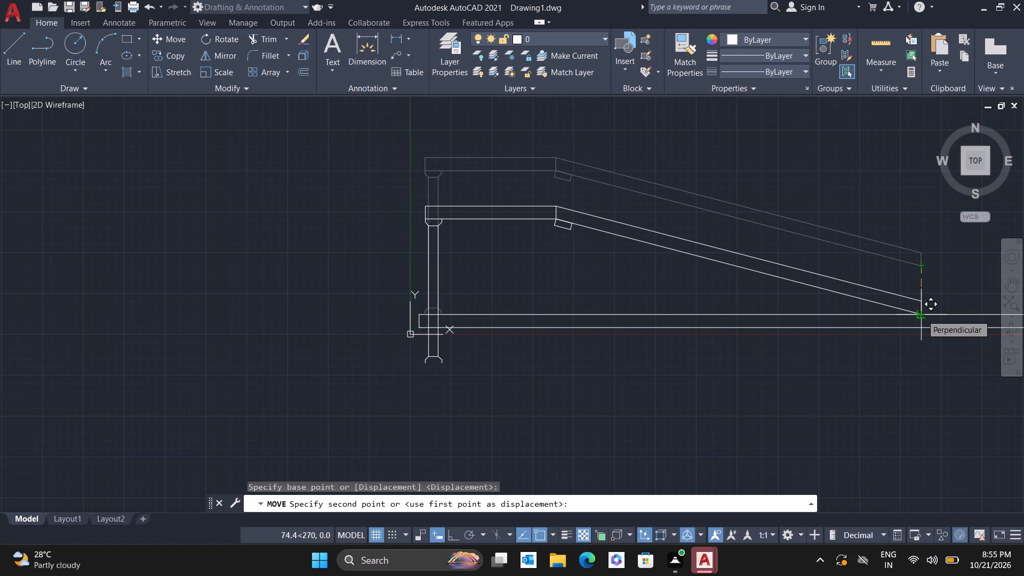
left_click(922, 315)
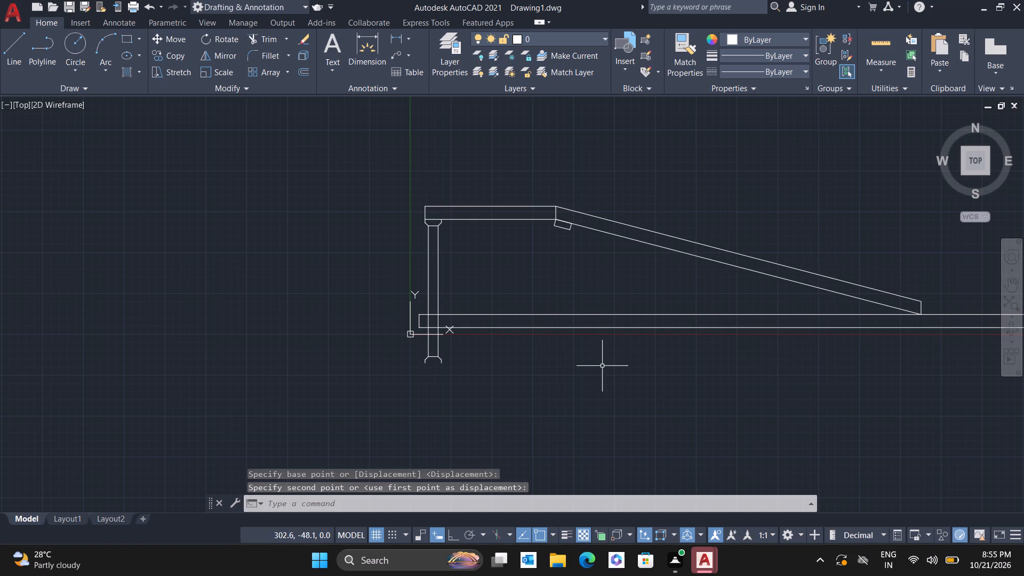
Move the chamfered foot at the post's lower end straight up about 74.4 units onto the base rail's top edge.
scroll(431, 350, "up", 2)
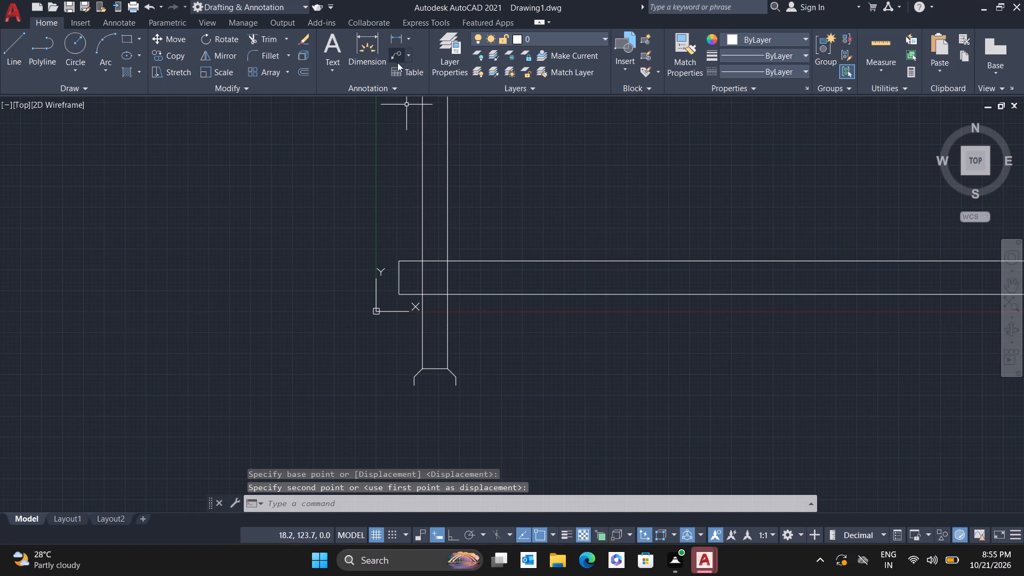
left_click(475, 410)
left_click(391, 371)
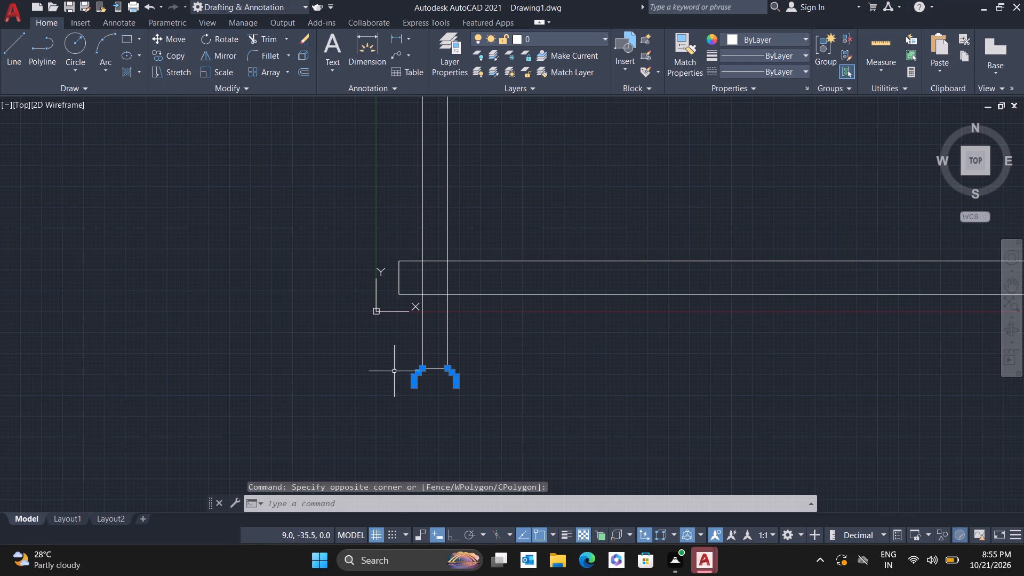
left_click(436, 370)
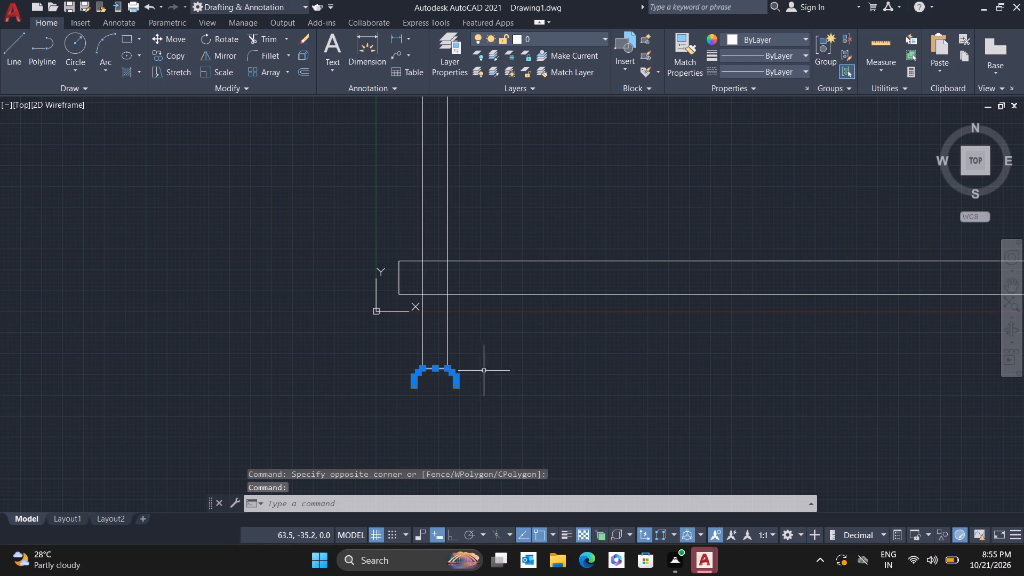
key("m")
left_click(488, 404)
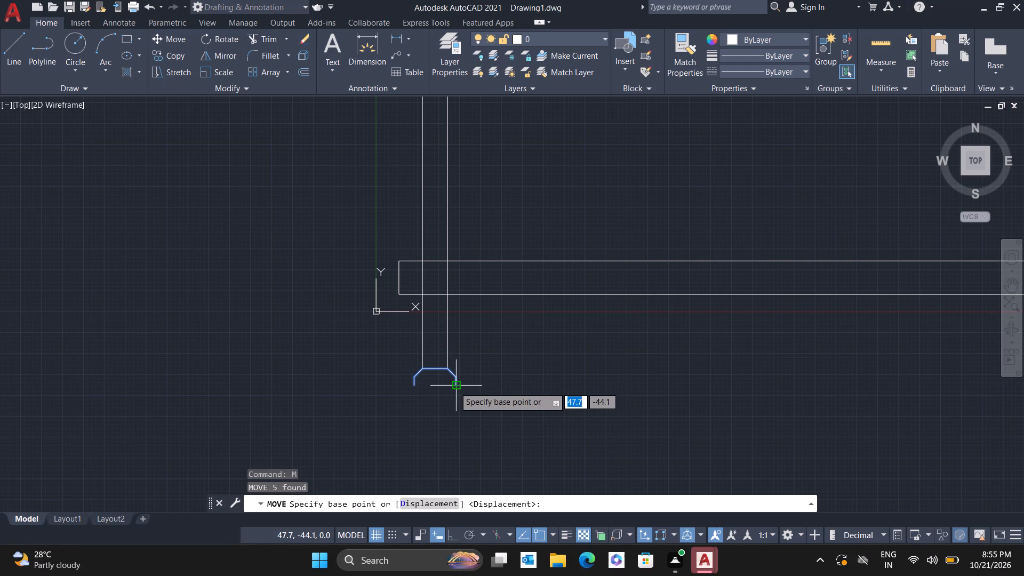
left_click(454, 387)
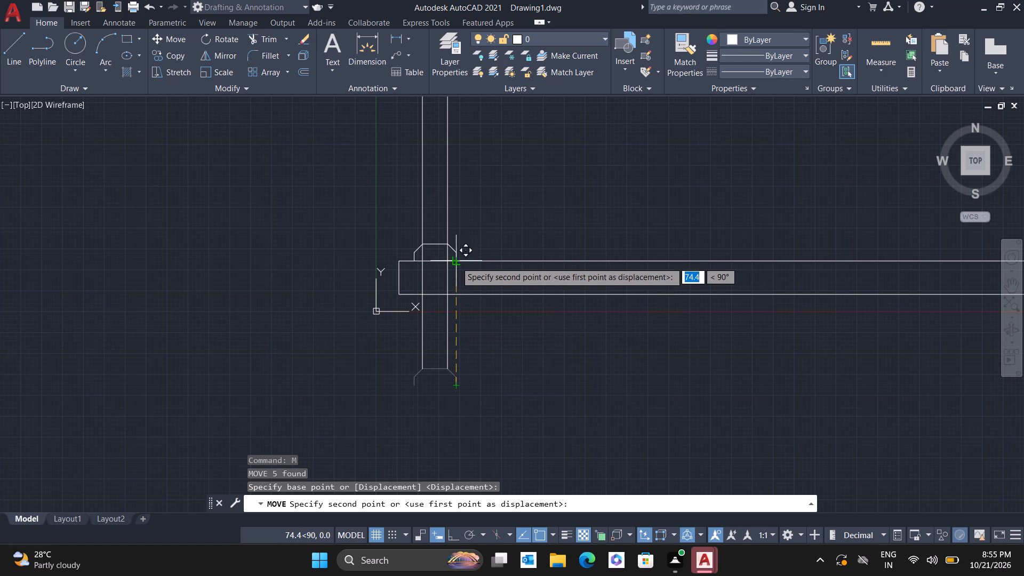
left_click(458, 263)
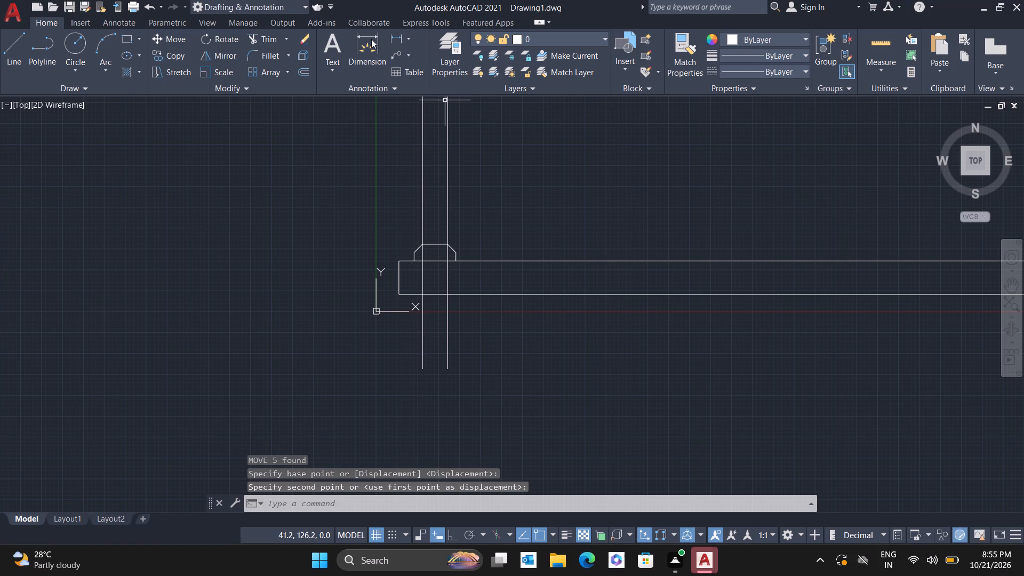
Trim both post lines below the top of the chamfered foot, removing the parts inside the foot, across the base rail and beneath it.
left_click(259, 34)
left_click_drag(582, 377, 313, 318)
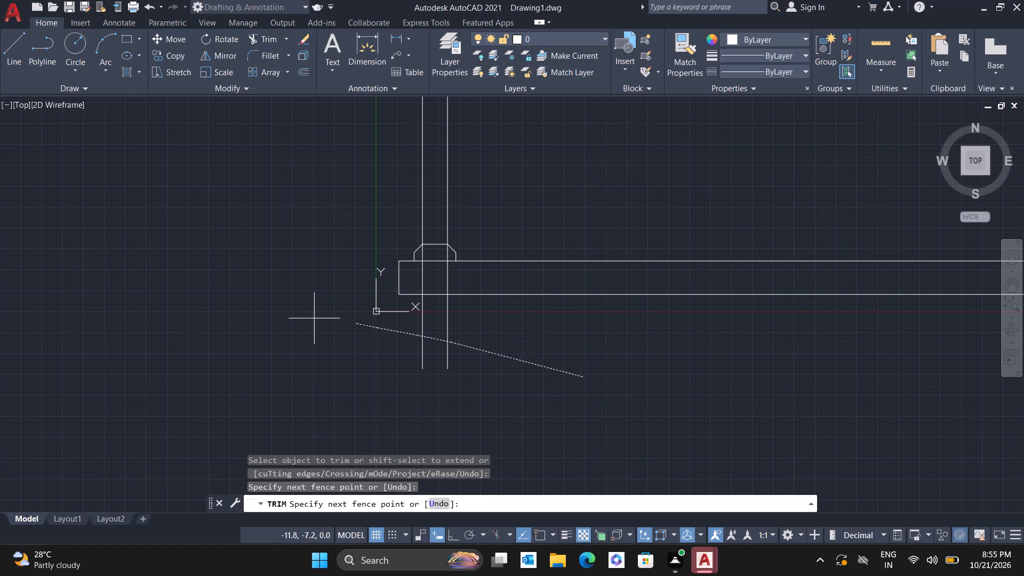
left_click_drag(313, 318, 302, 318)
left_click_drag(478, 275, 421, 275)
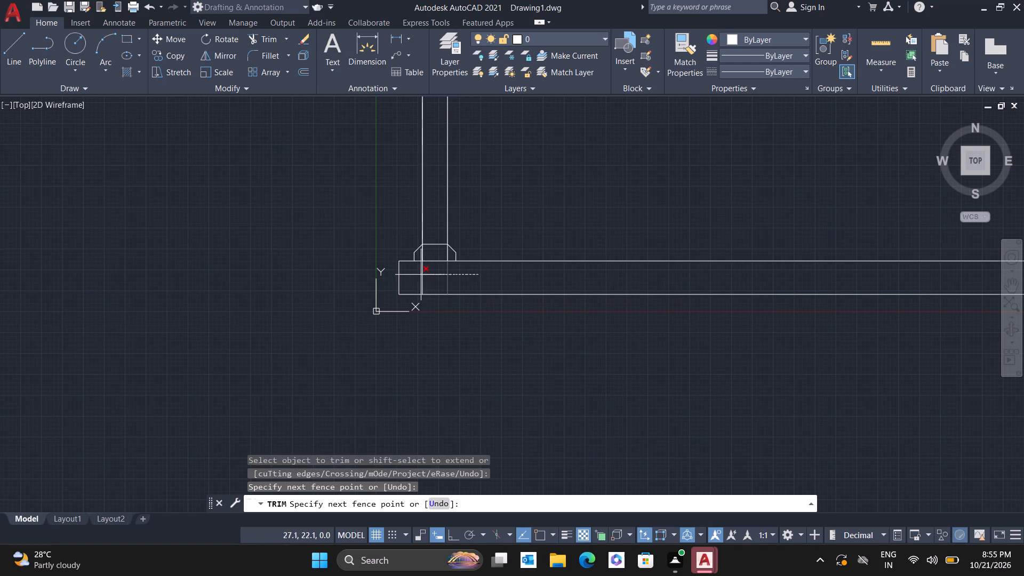
left_click_drag(421, 275, 413, 275)
scroll(439, 251, "up", 2)
left_click_drag(464, 258, 408, 258)
left_click_drag(405, 258, 397, 259)
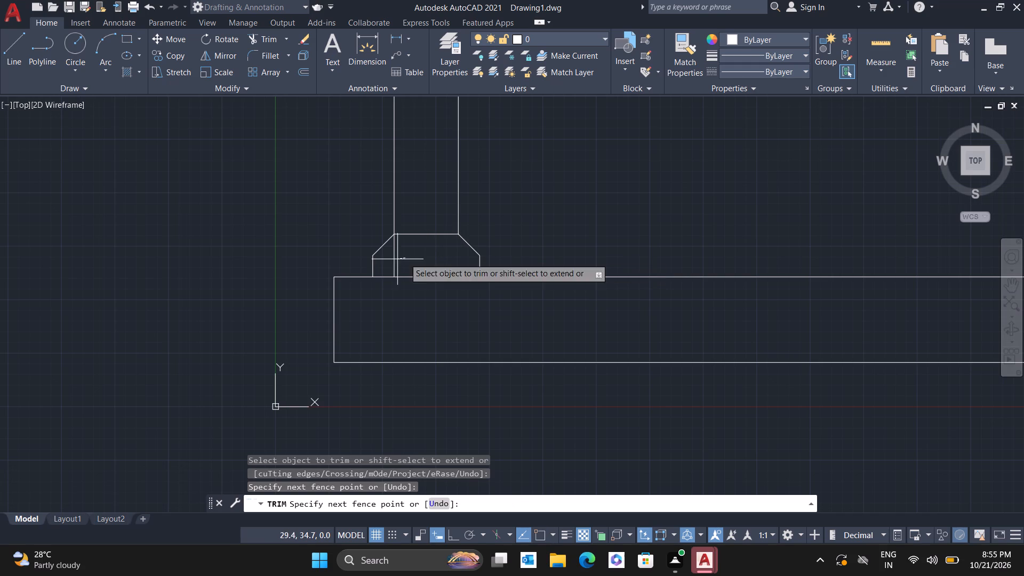
left_click_drag(397, 259, 395, 259)
left_click(394, 260)
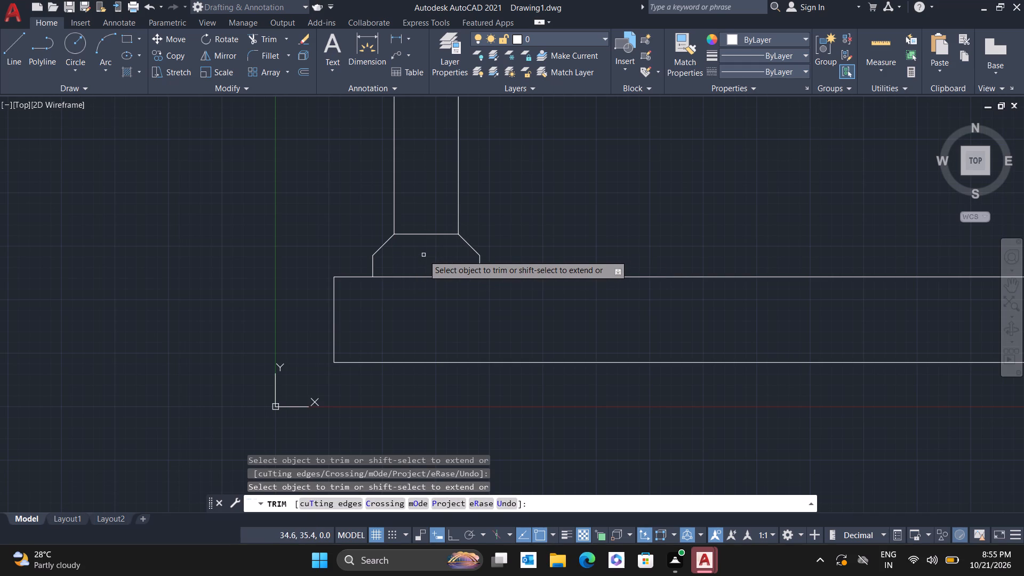
key("Escape")
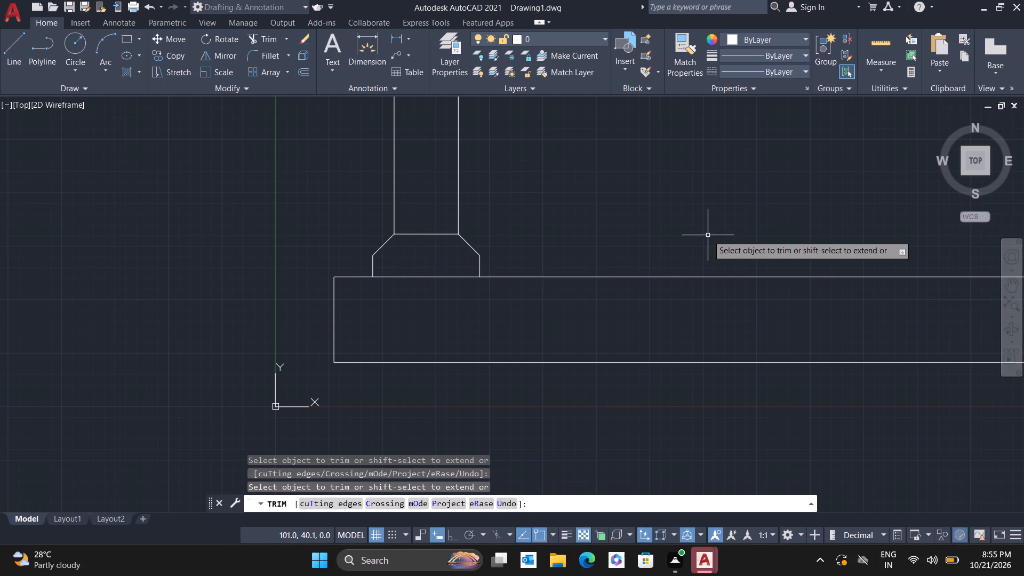
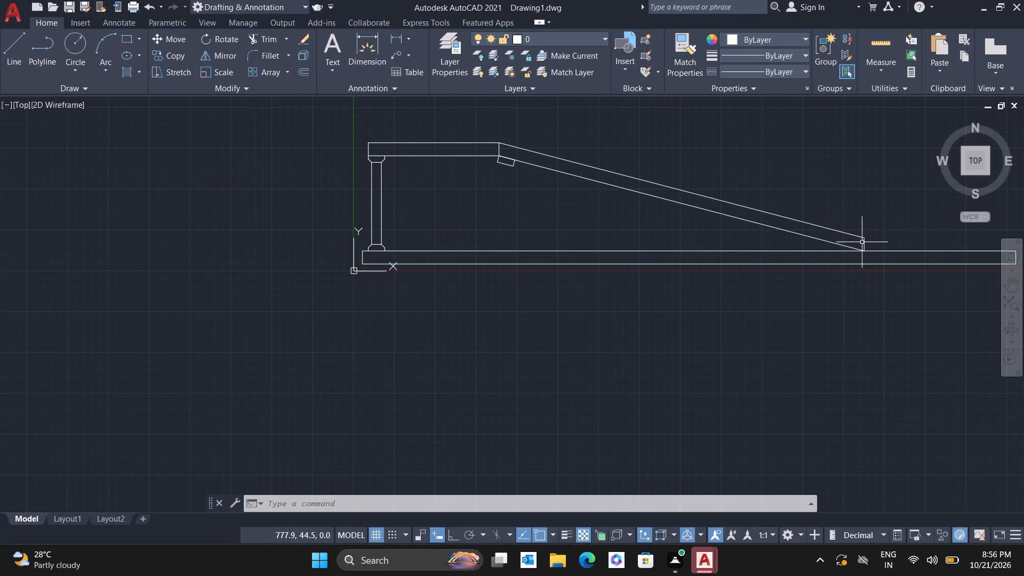
Erase the short vertical line closing the sloping member's lower end.
scroll(862, 242, "up", 1)
left_click(865, 244)
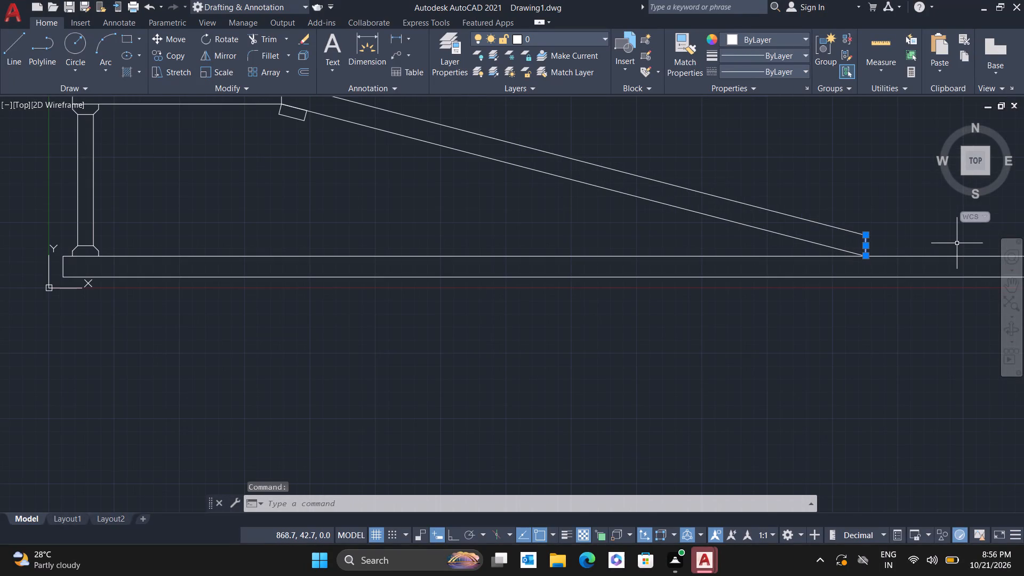
key("e")
key("Return")
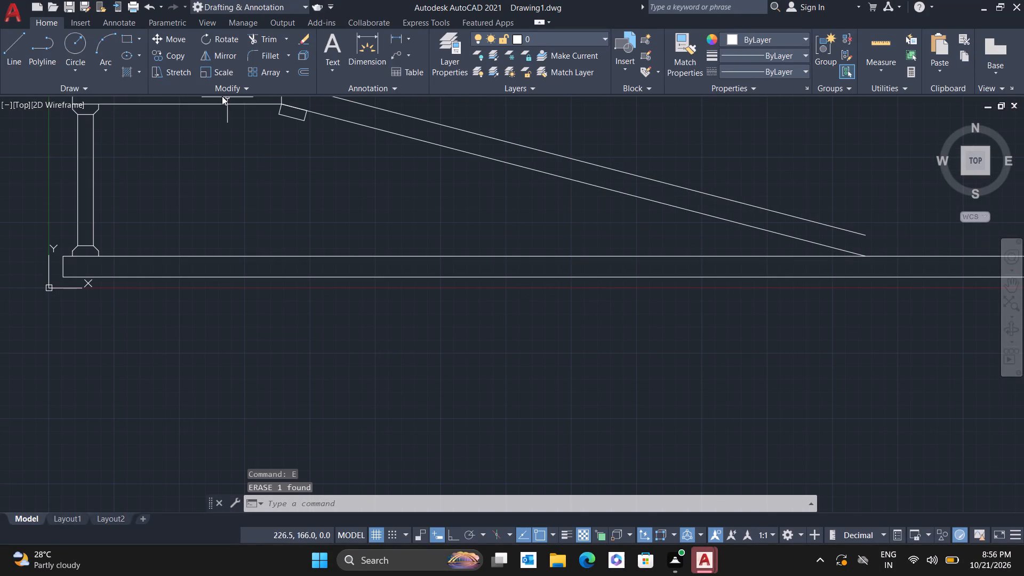
Draw a line about 88 units long from the lower end of the sloping member's upper edge down to the base rail's top edge.
left_click(7, 51)
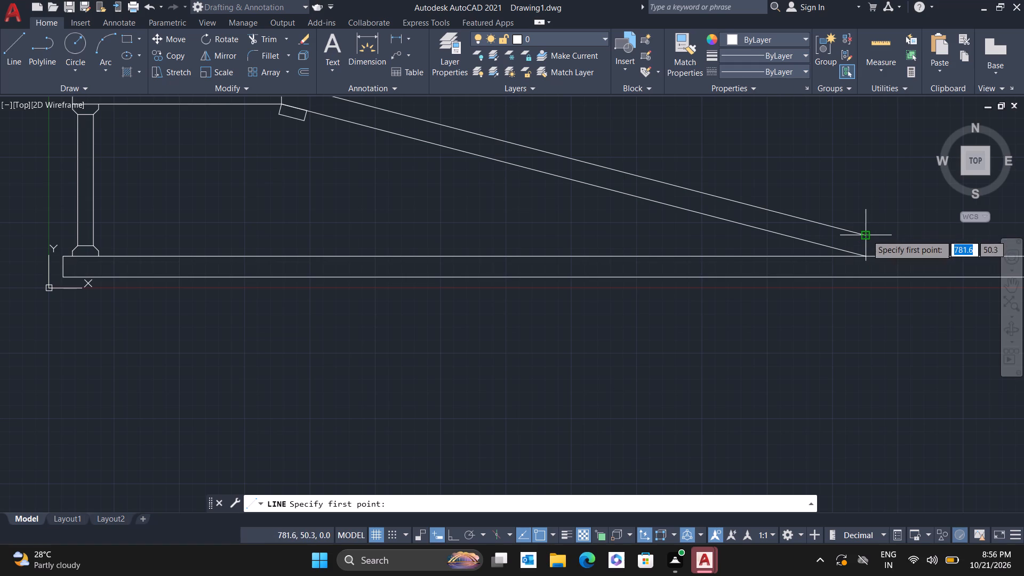
left_click(867, 235)
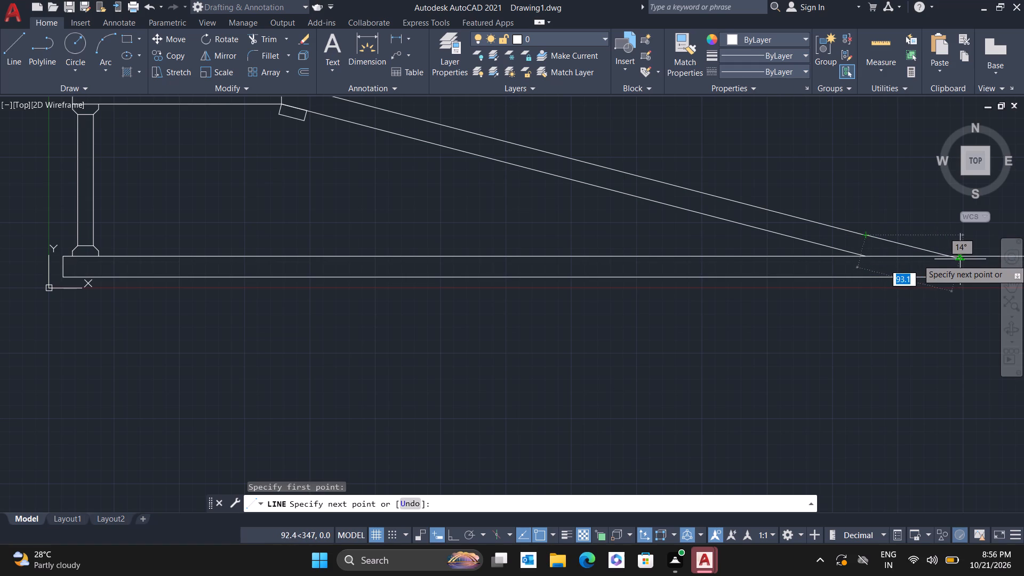
left_click(956, 259)
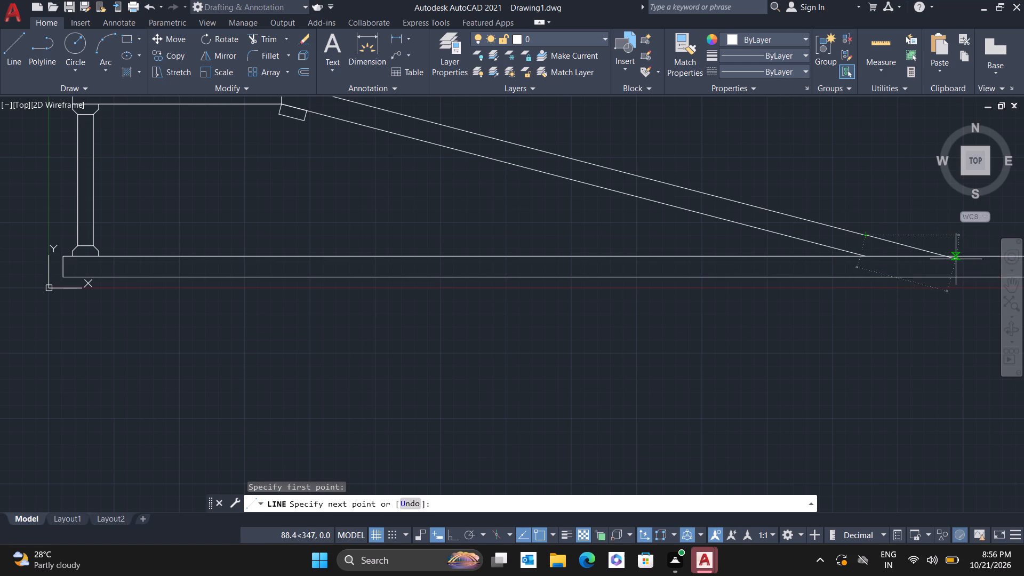
right_click(925, 332)
left_click(941, 340)
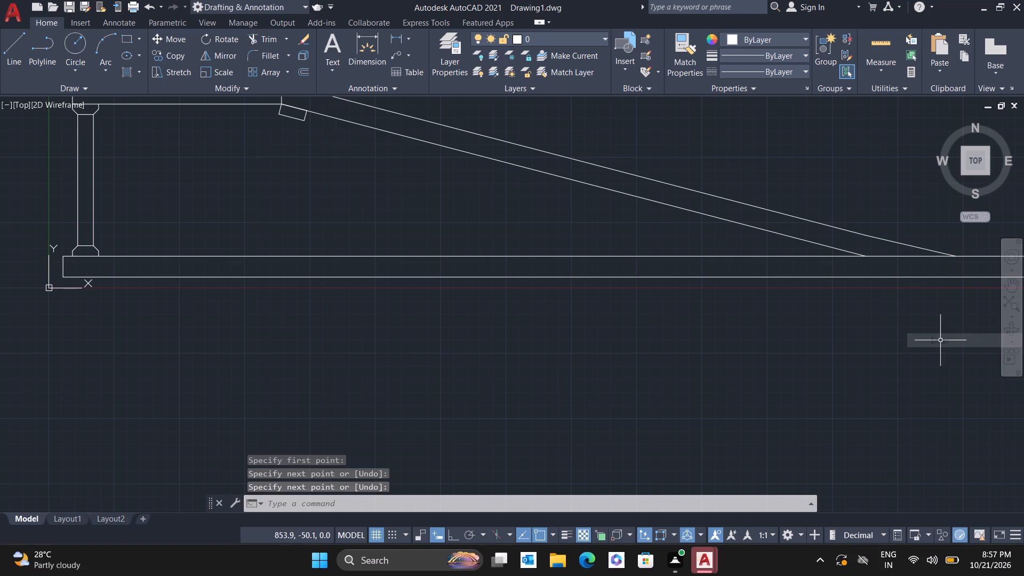
Chamfer both lower corners of the small block under the sloping member with distances of 5 and 5.
scroll(900, 310, "down", 1)
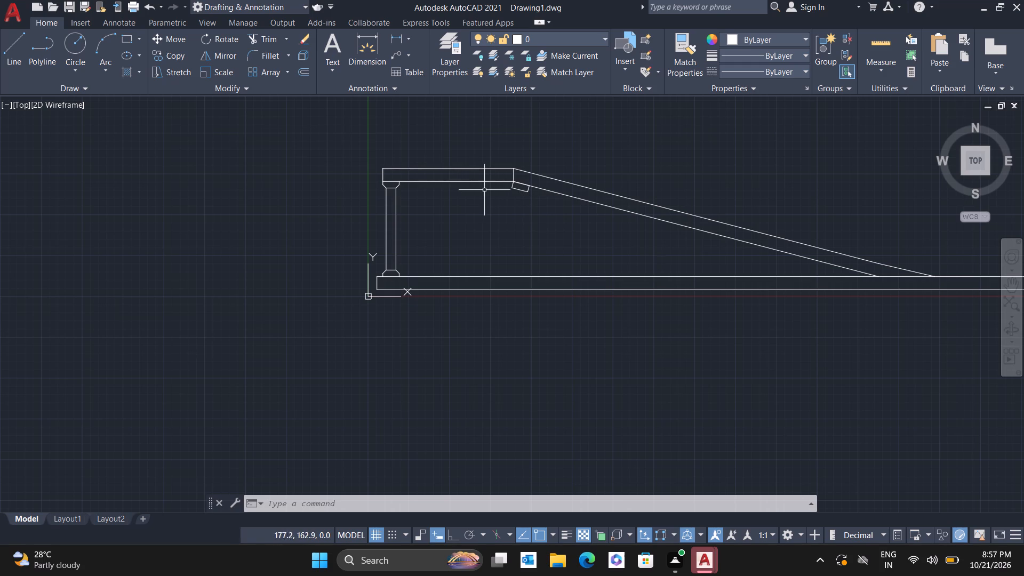
scroll(508, 193, "up", 1)
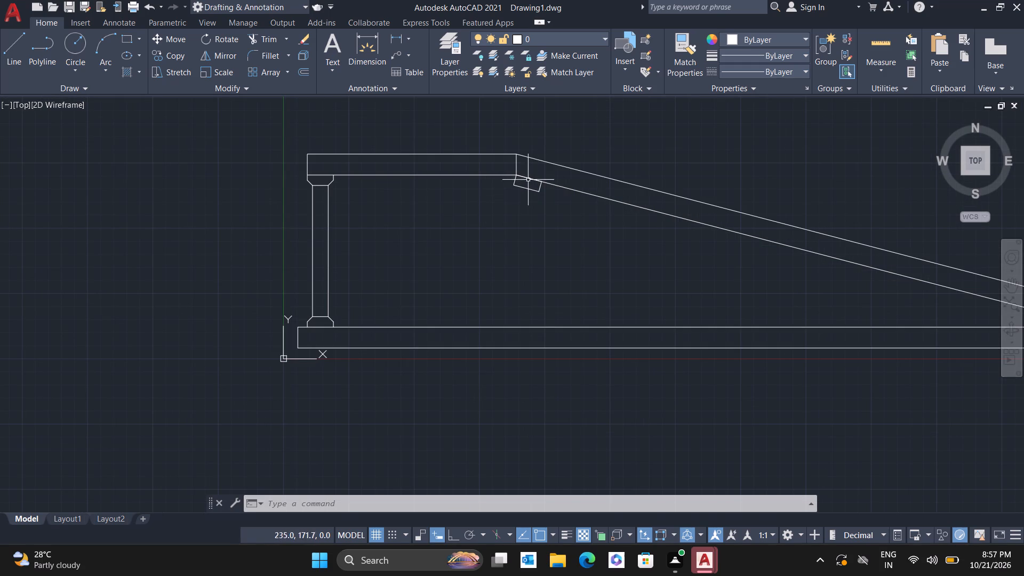
scroll(521, 185, "up", 4)
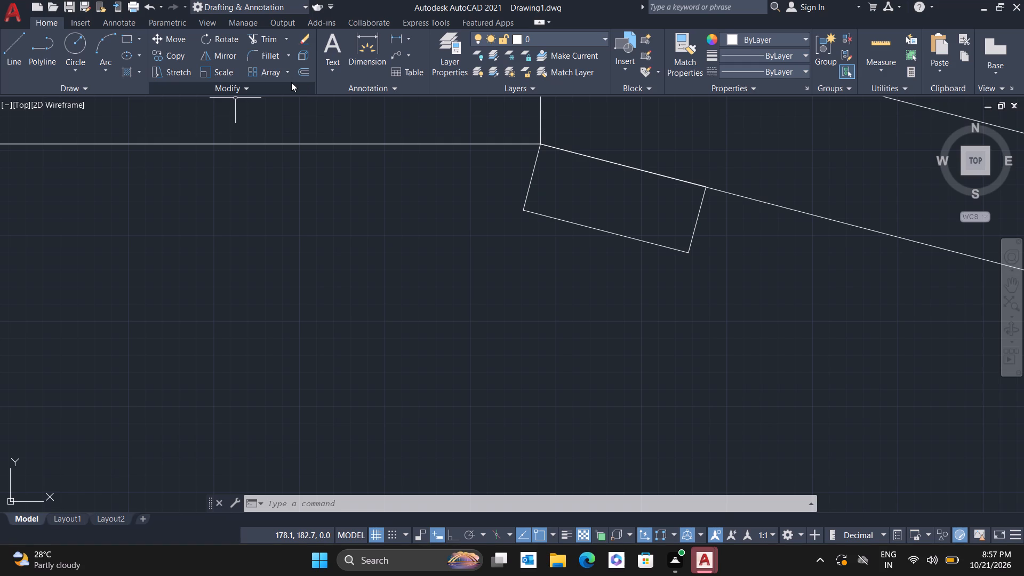
key("c")
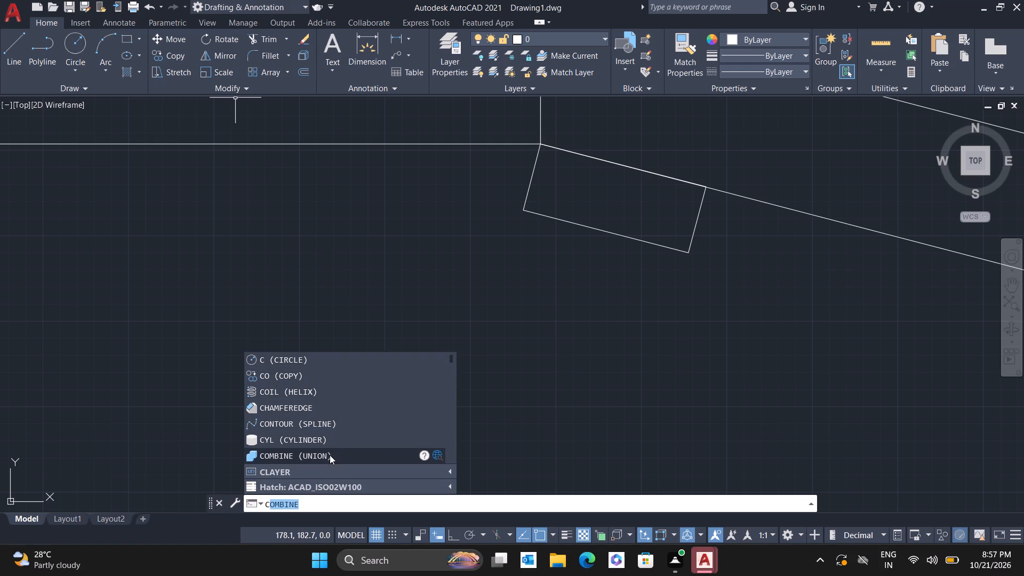
key("h")
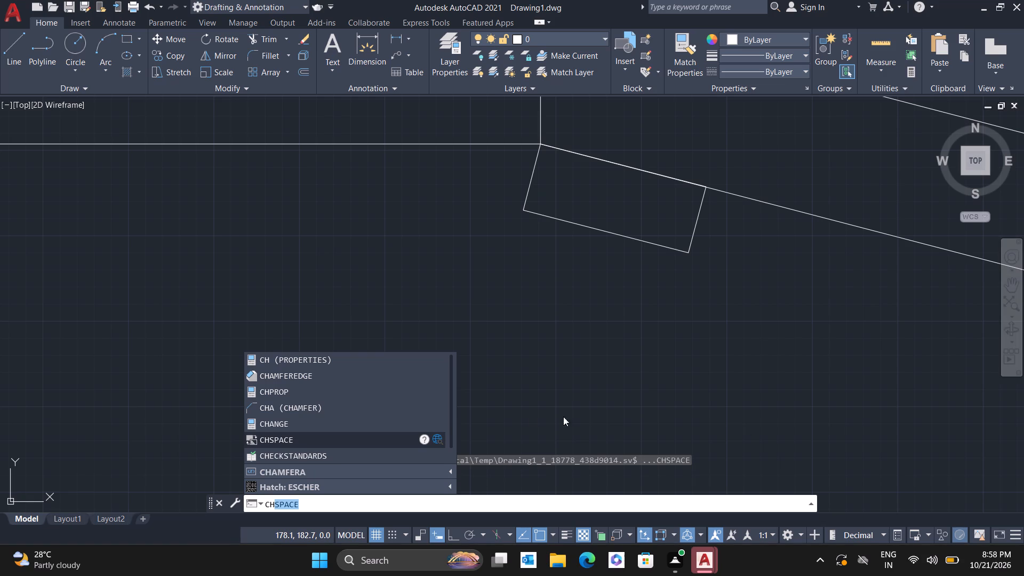
left_click(346, 410)
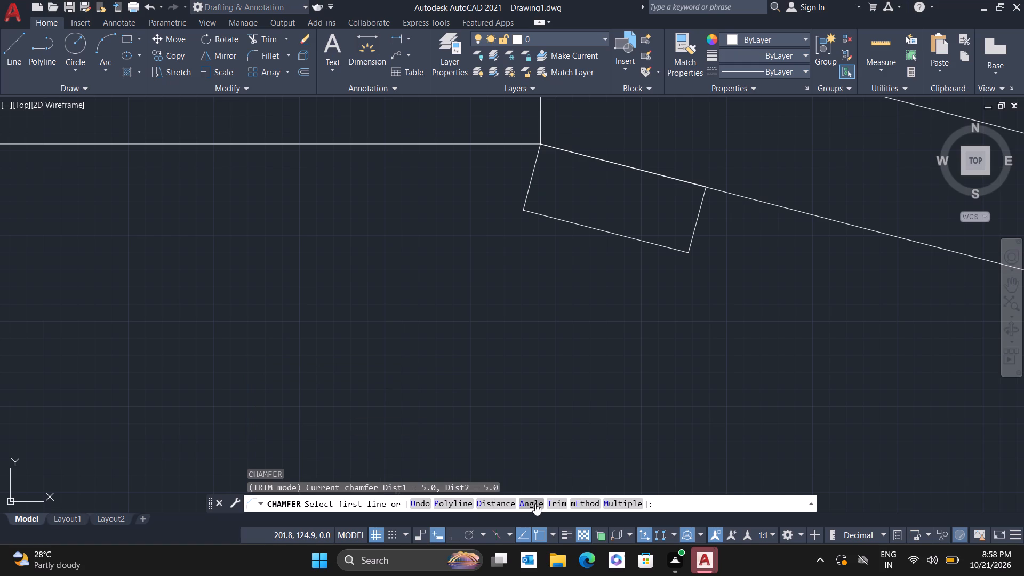
left_click(492, 500)
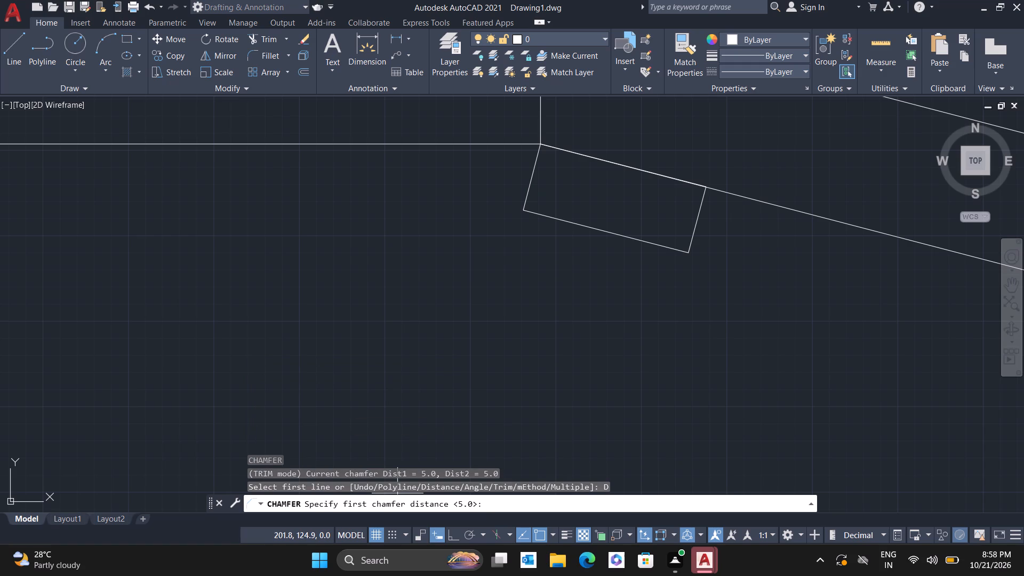
key("Return")
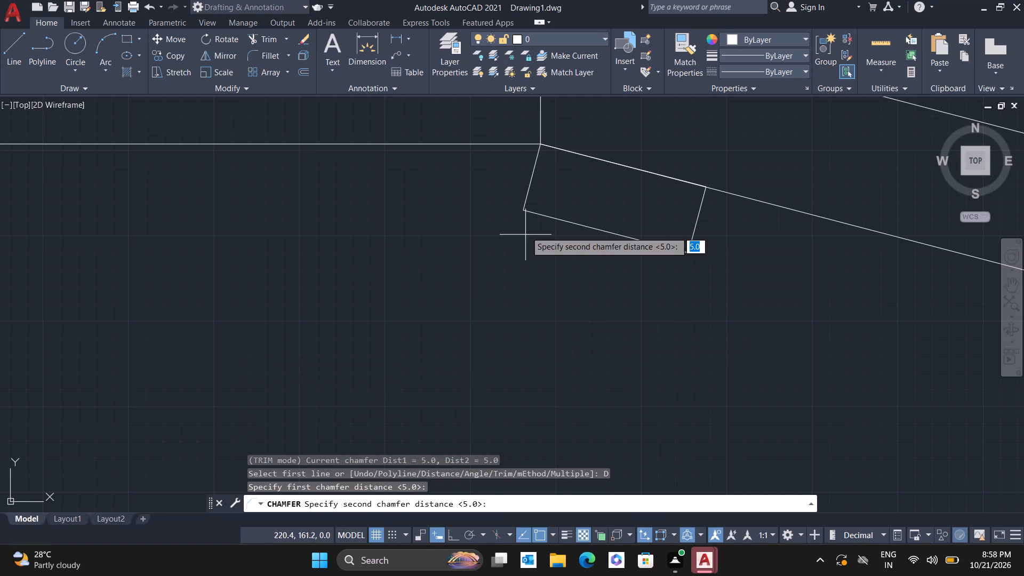
key("Return")
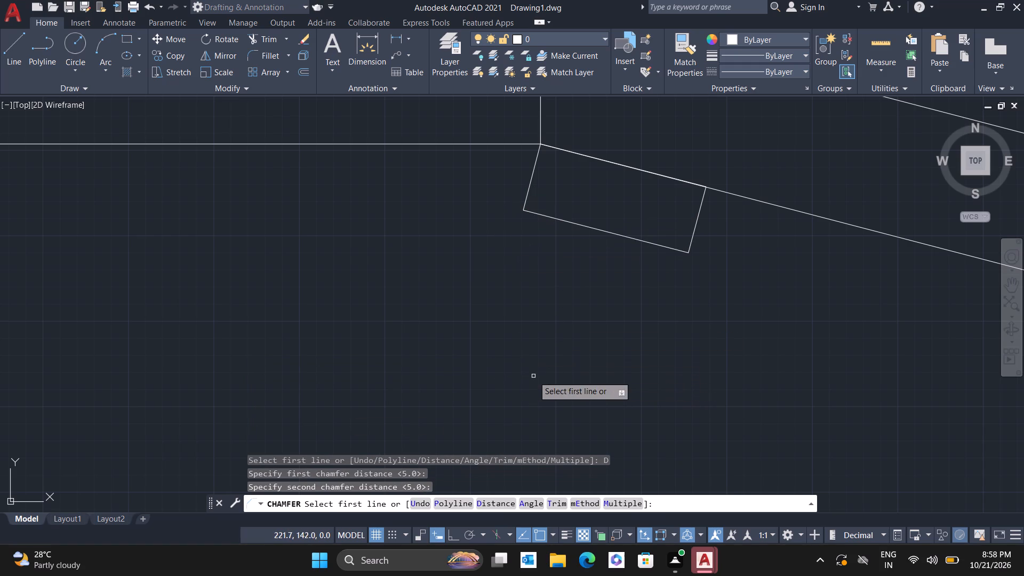
left_click(525, 199)
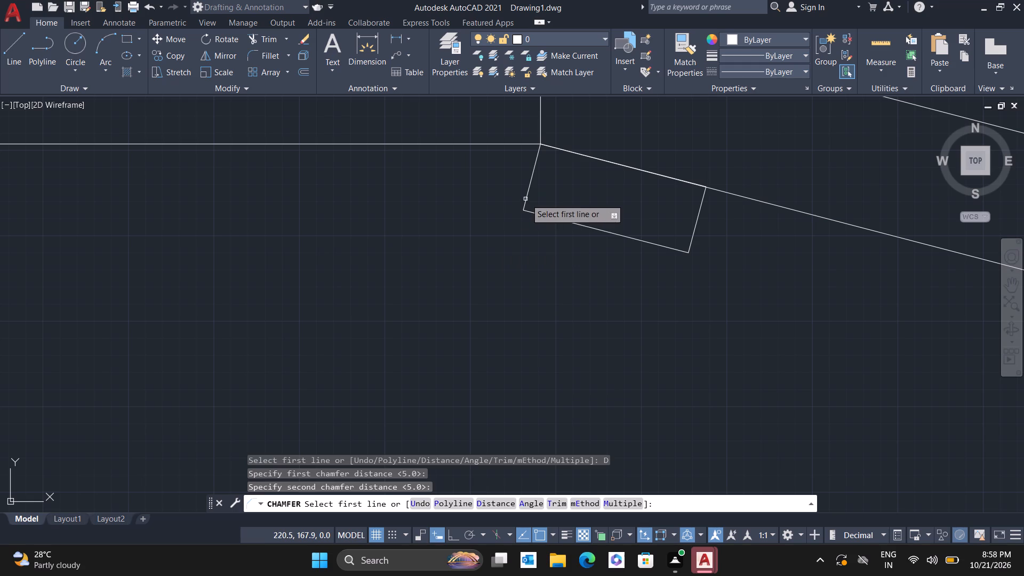
left_click(531, 213)
key("space")
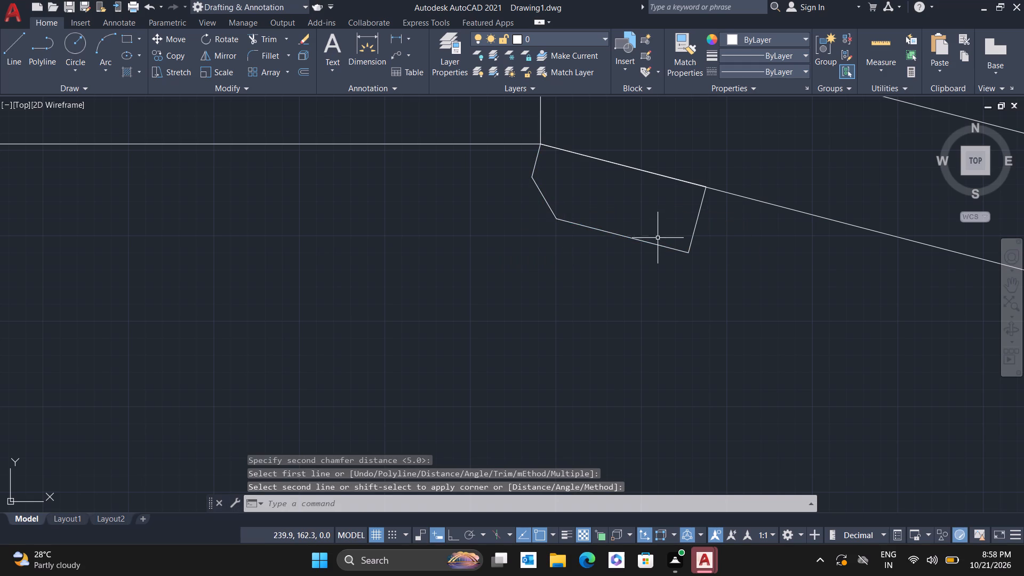
double_click(668, 245)
key("space")
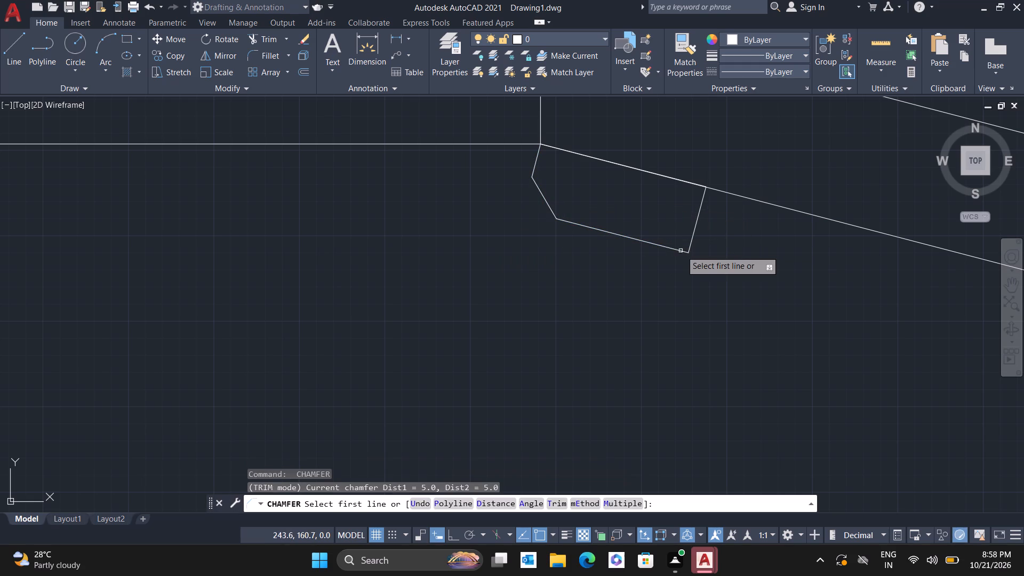
left_click(677, 251)
left_click(693, 241)
Copy the post and its lower foot about 197 units along the rail, snapping the post's top corner to the end of the block's bottom edge.
scroll(604, 292, "down", 1)
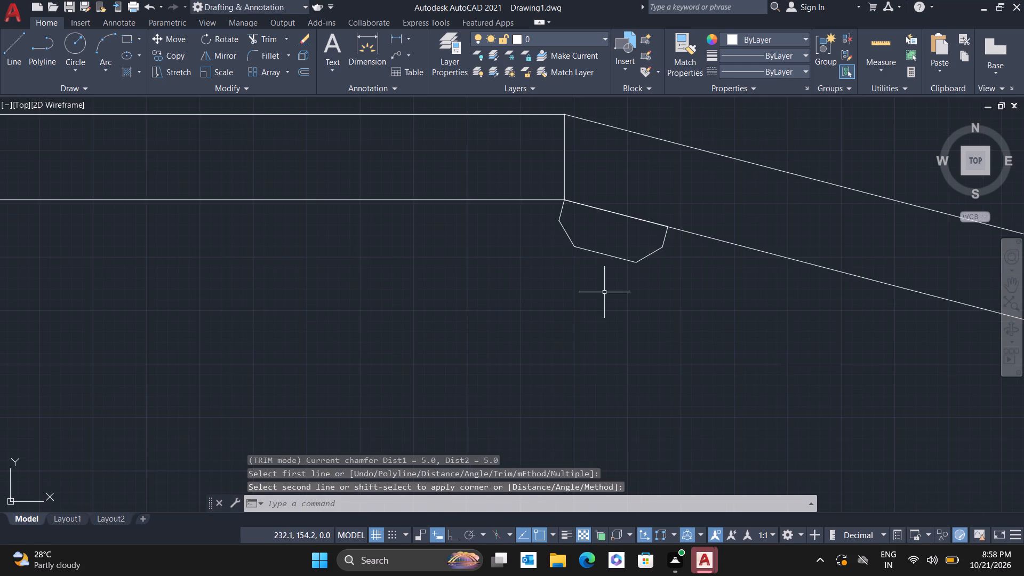
scroll(608, 296, "down", 3)
scroll(599, 347, "down", 1)
middle_click_drag(603, 404, 603, 403)
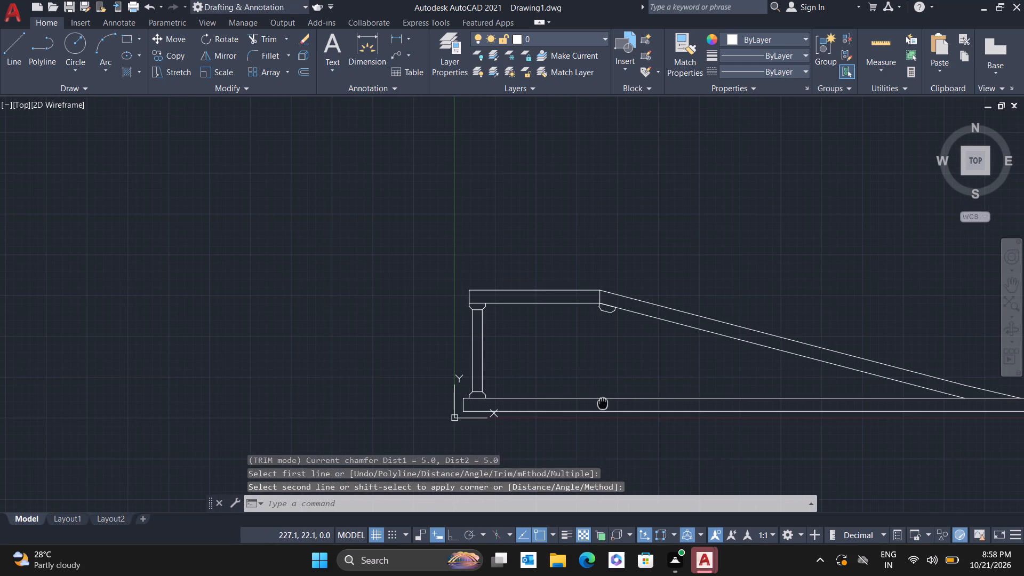
middle_click_drag(603, 403, 499, 348)
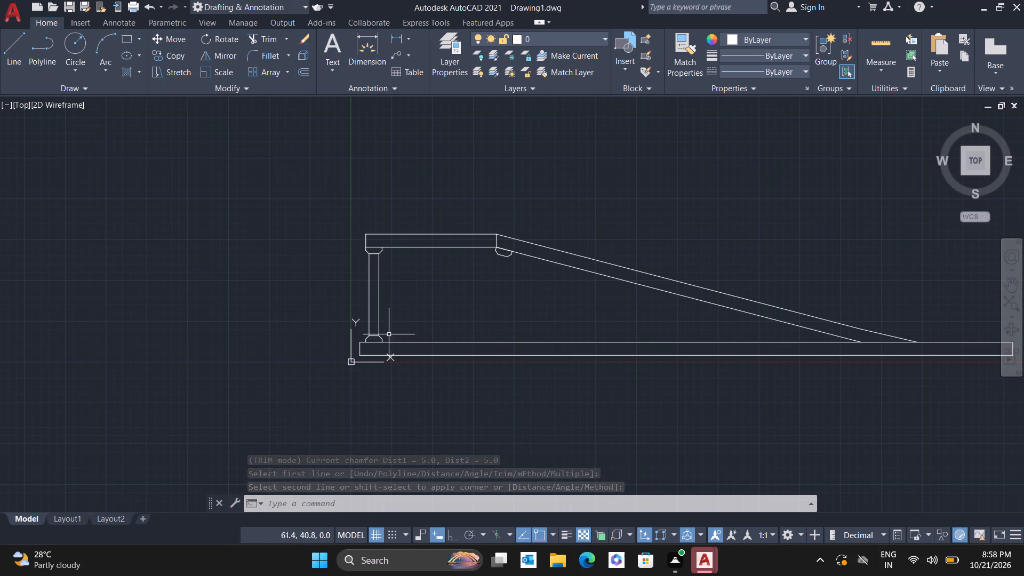
scroll(380, 337, "up", 1)
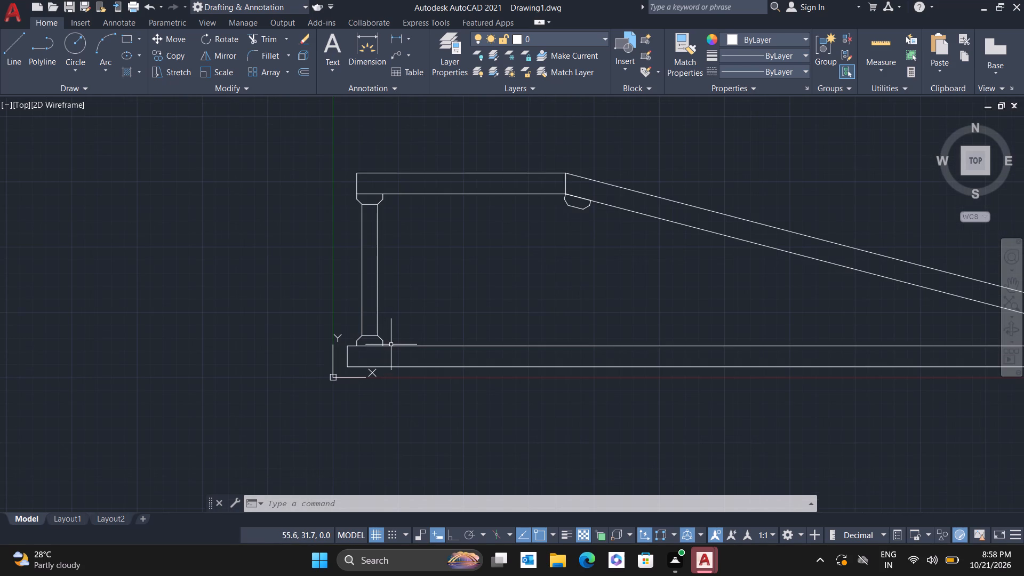
left_click(389, 342)
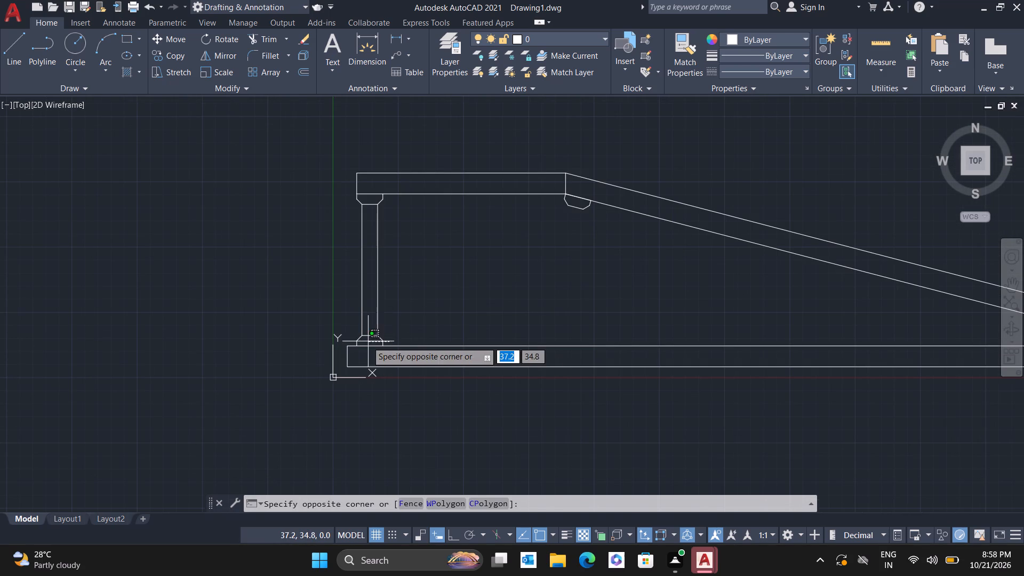
left_click(337, 250)
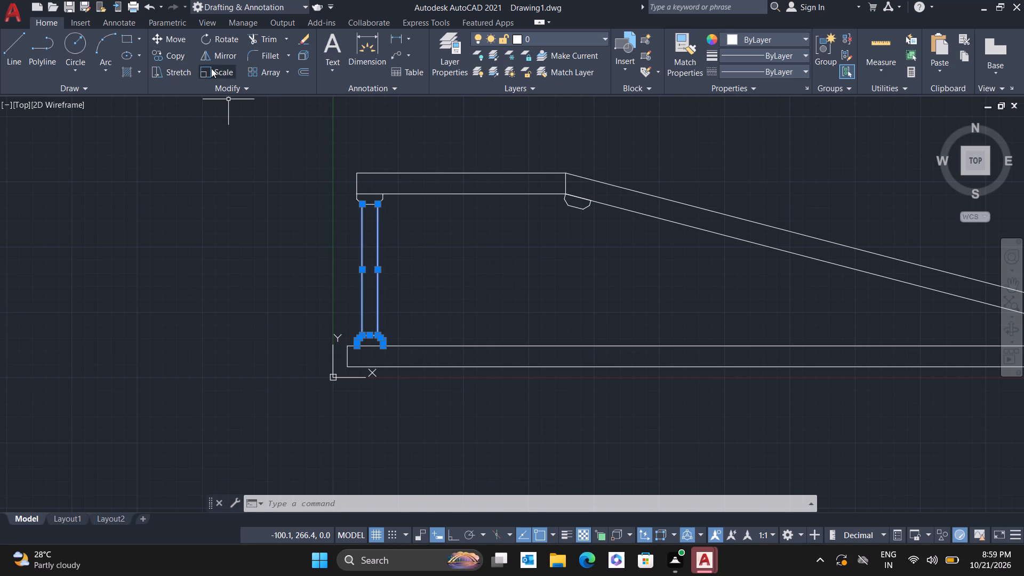
left_click(183, 53)
left_click(379, 207)
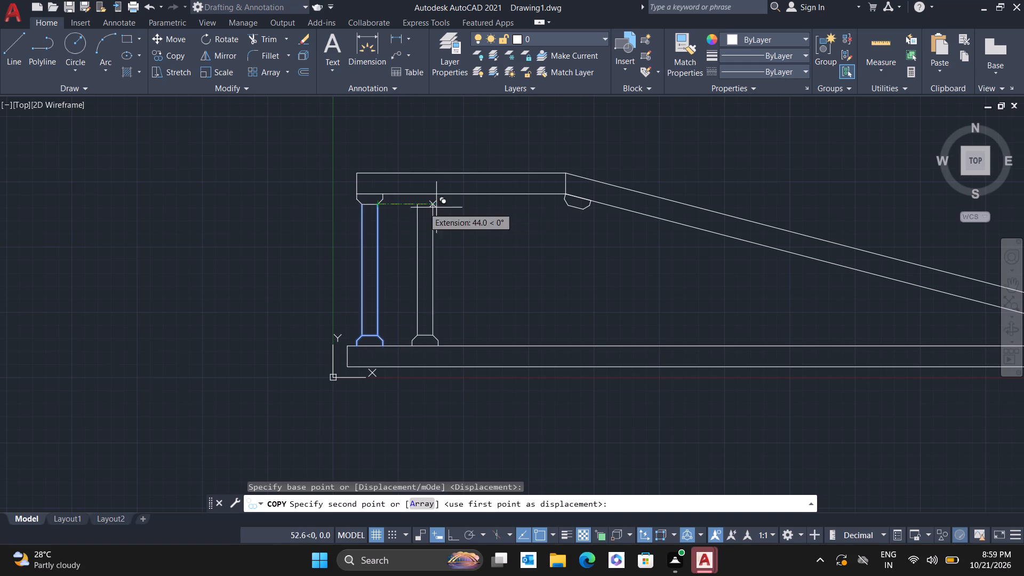
scroll(581, 210, "up", 2)
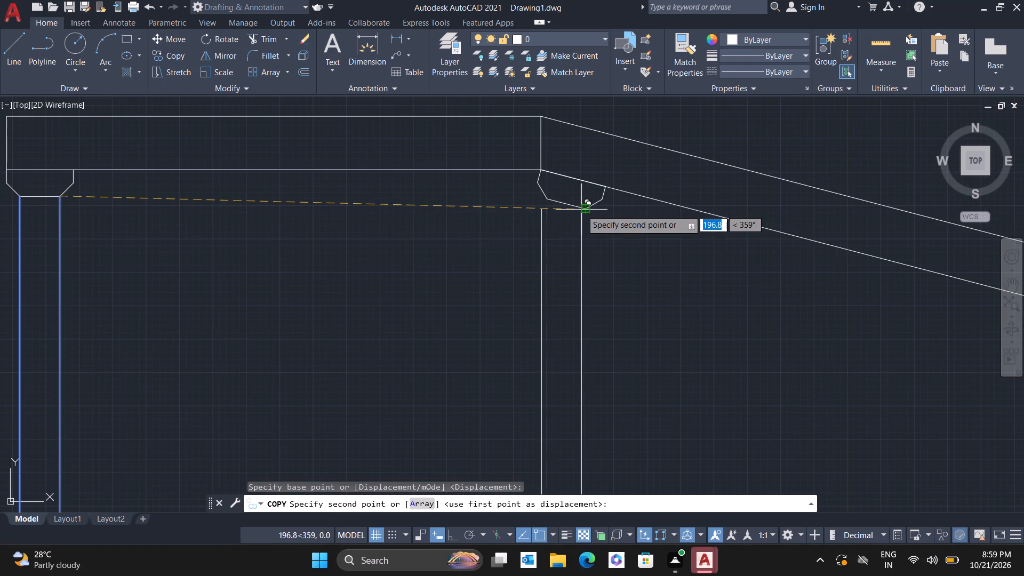
scroll(581, 210, "up", 1)
scroll(580, 210, "down", 3)
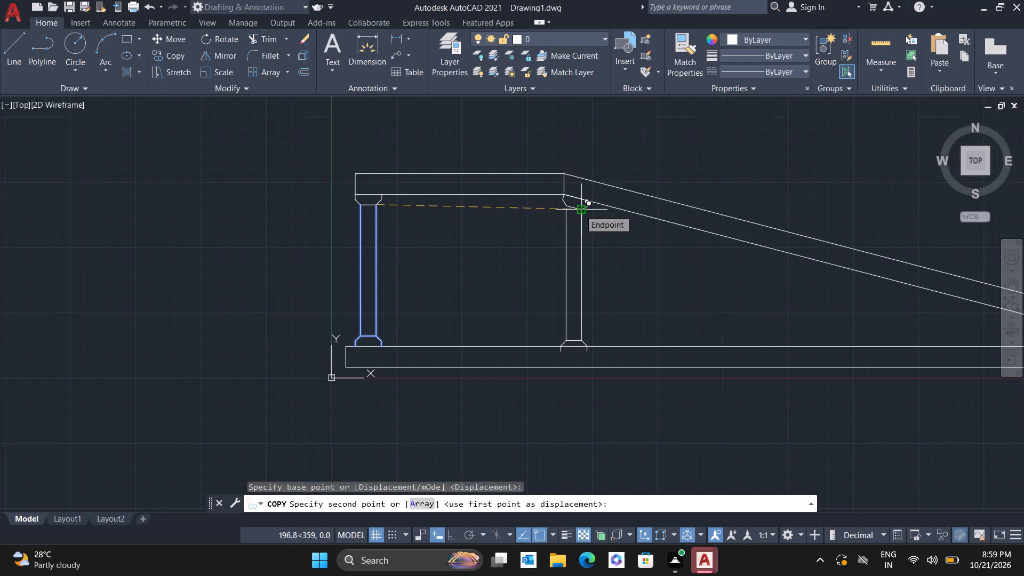
left_click(584, 211)
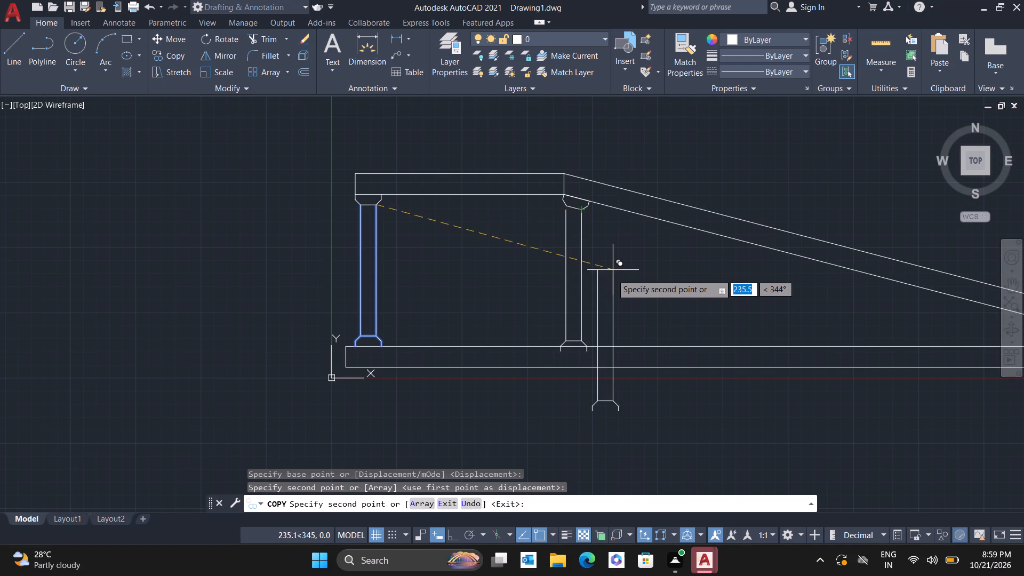
key("Escape")
Move the copied post and its foot up about 4.7 units so the foot's bottom corner sits on the base rail's top edge.
scroll(589, 349, "up", 2)
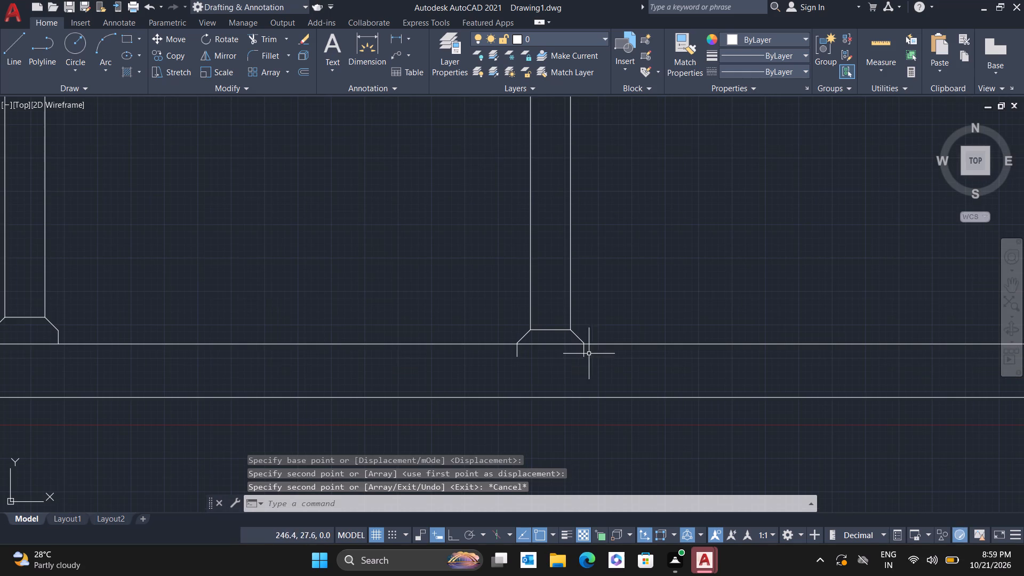
left_click(590, 363)
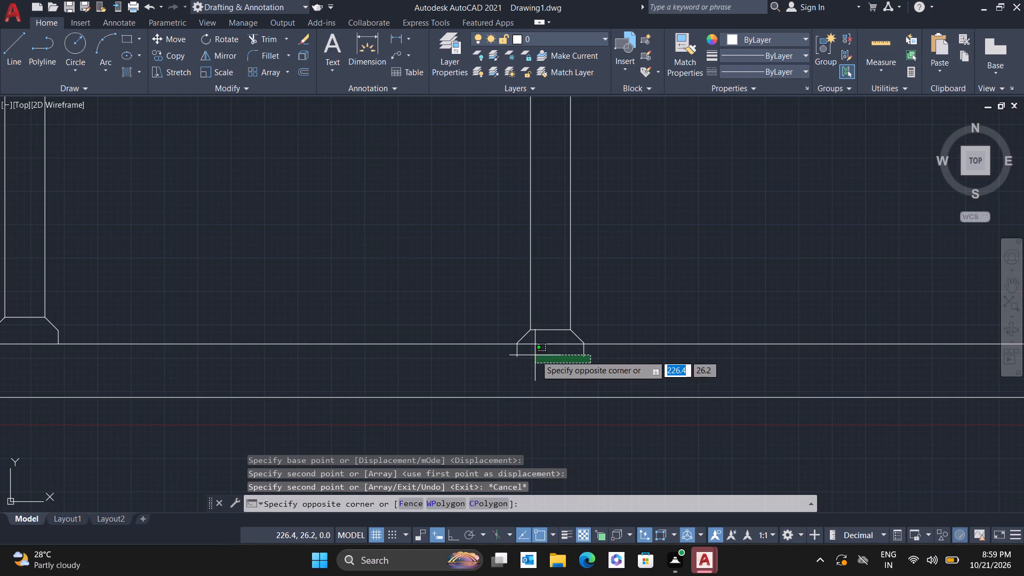
left_click(511, 353)
left_click(579, 330)
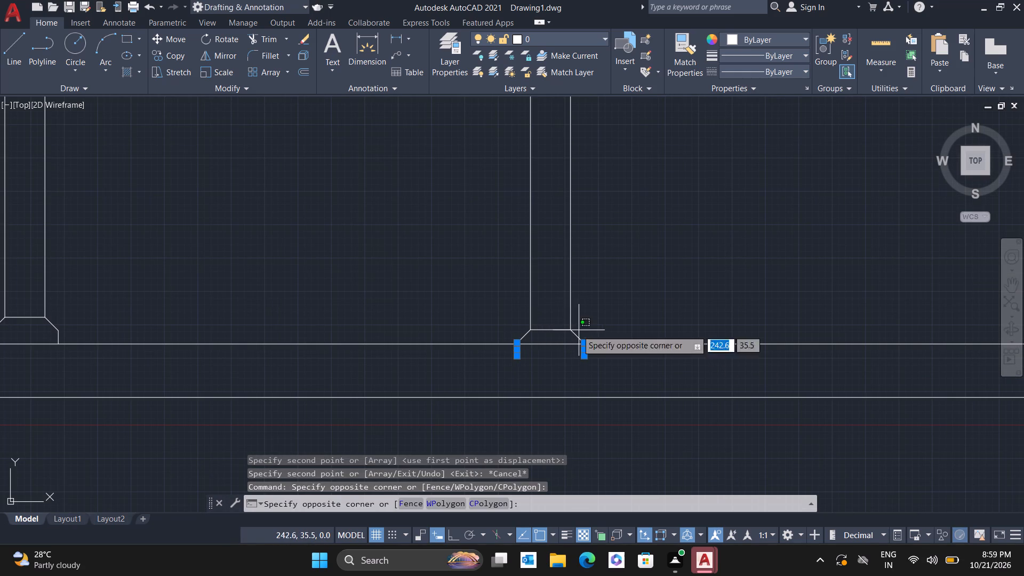
left_click(492, 339)
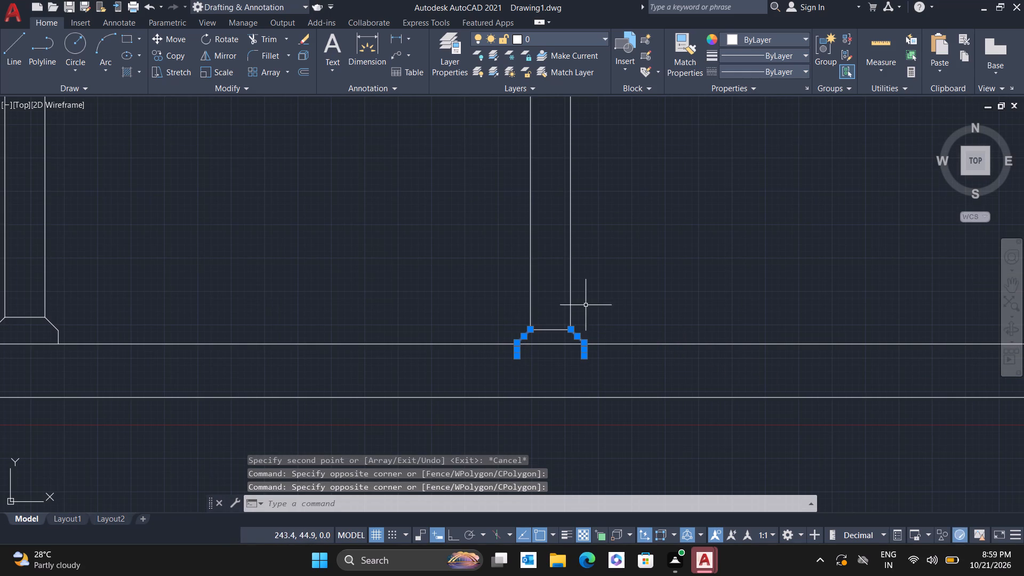
left_click_drag(593, 305, 588, 305)
left_click(501, 291)
left_click(547, 334)
left_click(543, 315)
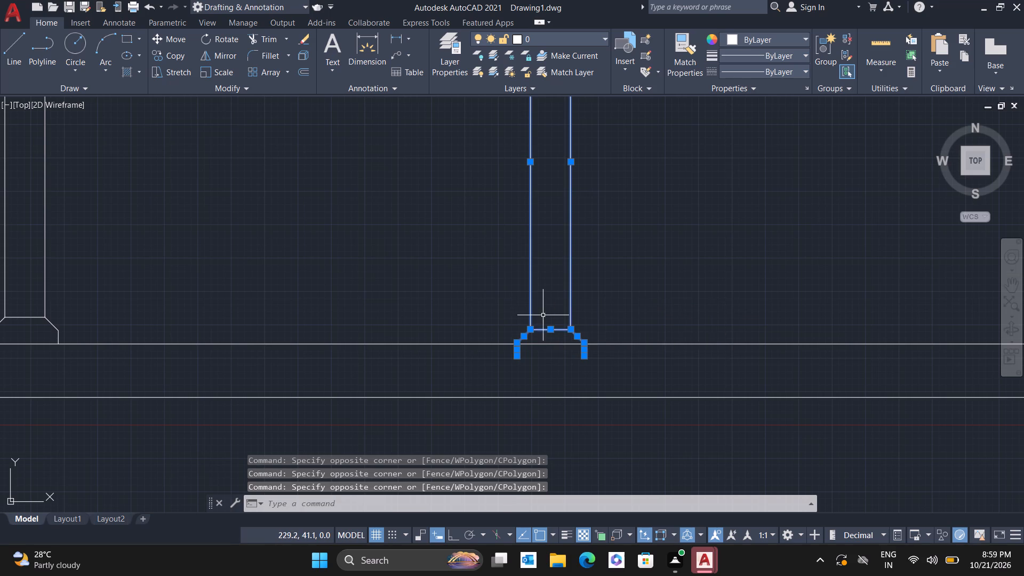
scroll(546, 310, "down", 2)
scroll(569, 333, "up", 2)
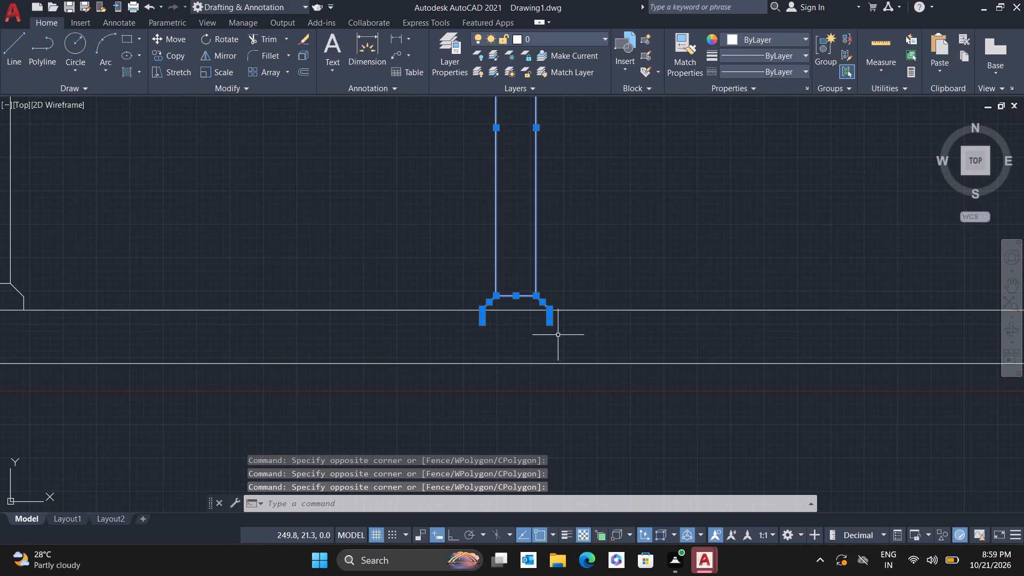
key("m")
left_click(591, 363)
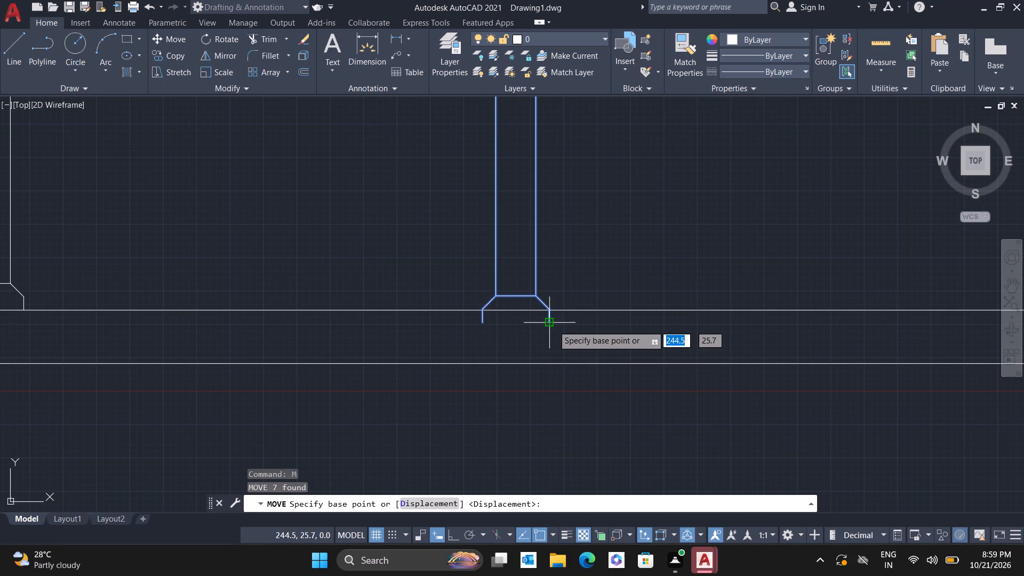
left_click(553, 325)
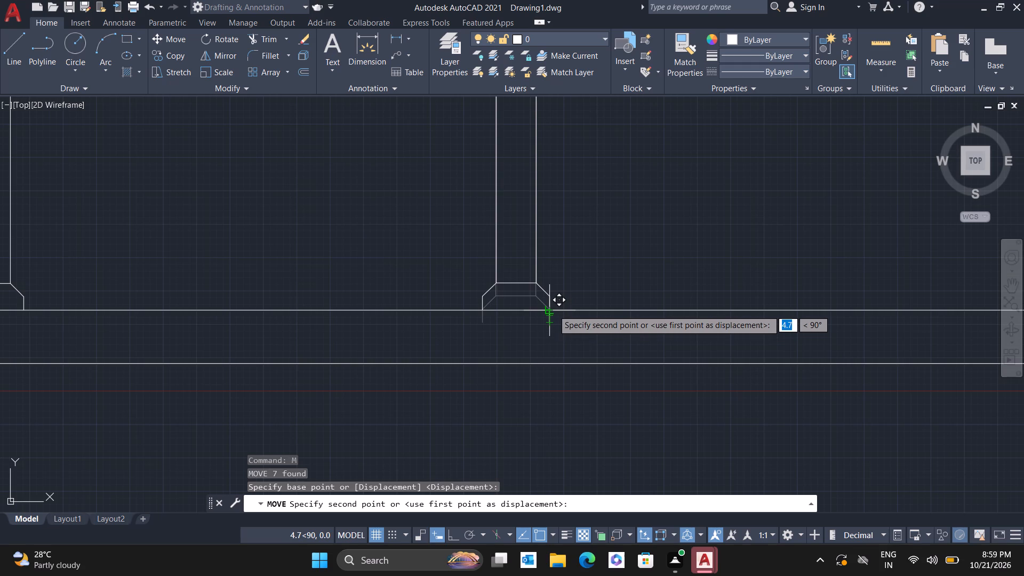
left_click(553, 310)
Trim the end of the second post's right vertical line that projects into the chamfered block under the sloping member.
scroll(605, 313, "down", 3)
scroll(596, 230, "up", 2)
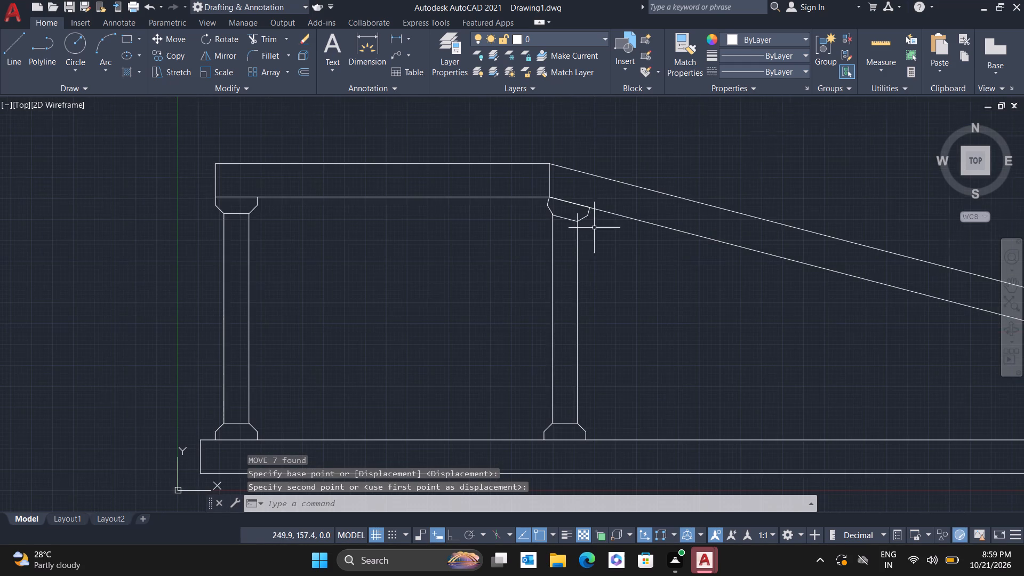
scroll(575, 224, "up", 1)
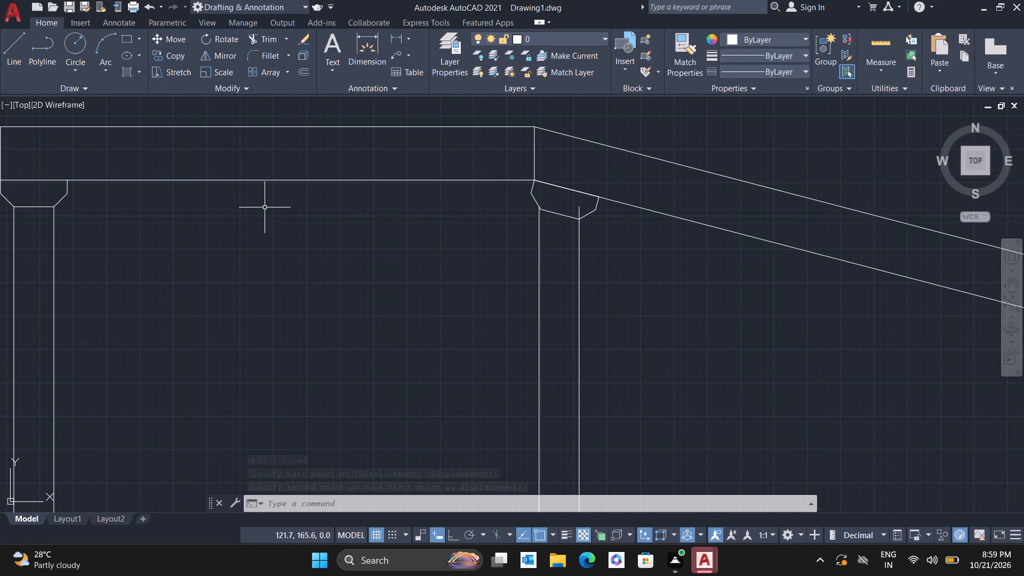
left_click(262, 35)
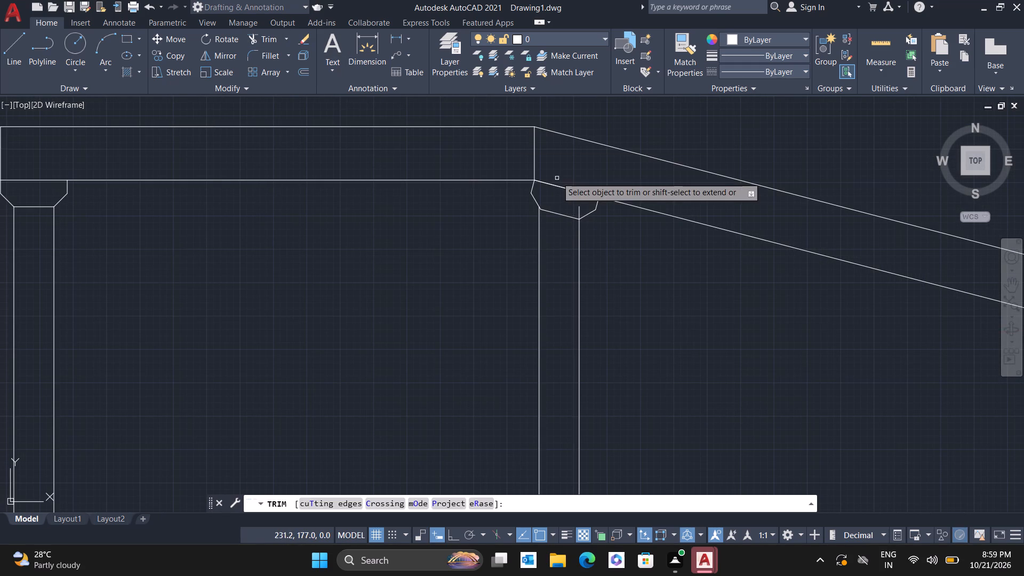
left_click_drag(567, 203, 576, 206)
left_click_drag(576, 206, 583, 207)
left_click_drag(583, 203, 582, 212)
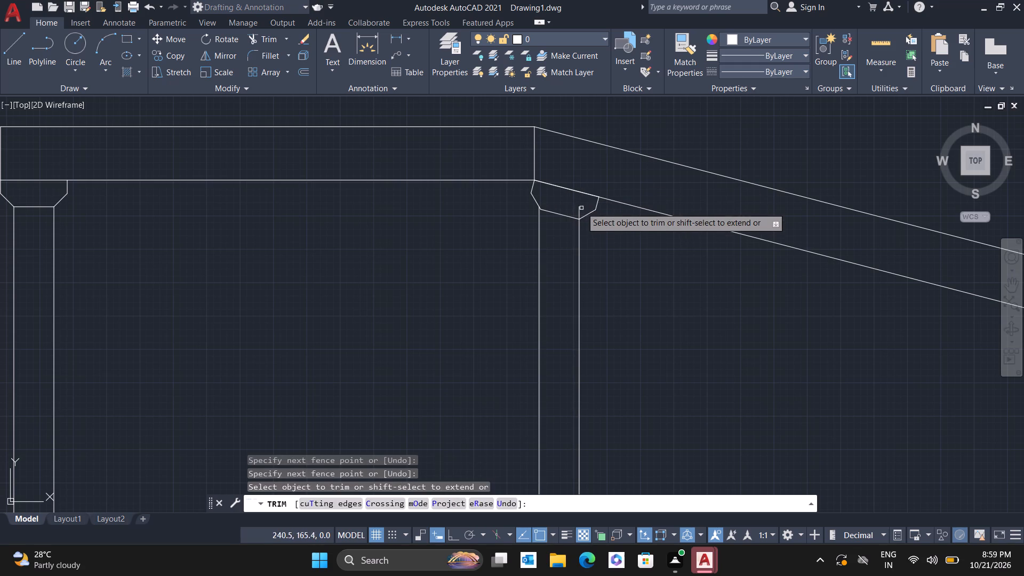
left_click_drag(581, 207, 575, 210)
scroll(576, 196, "down", 2)
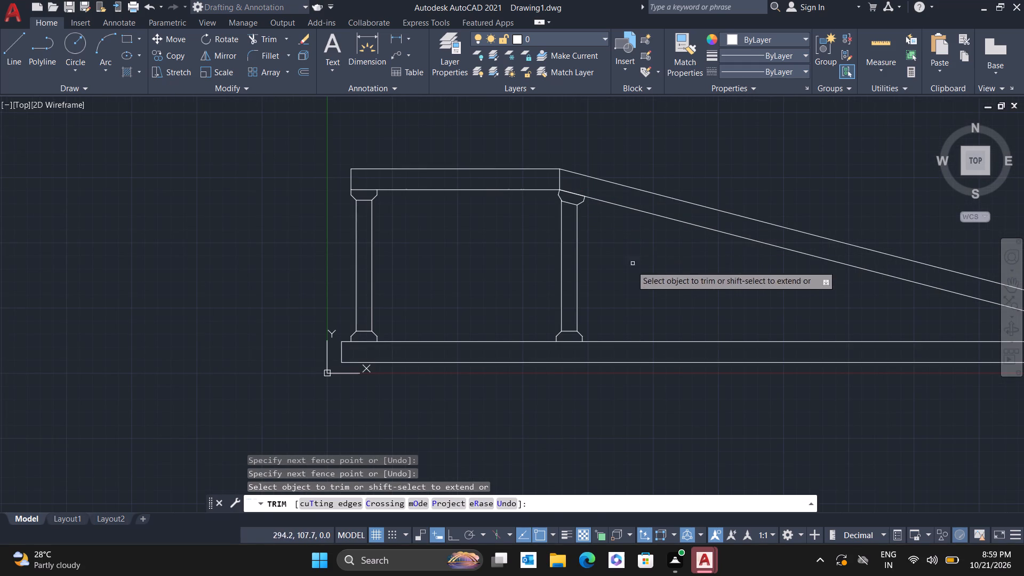
key("Escape")
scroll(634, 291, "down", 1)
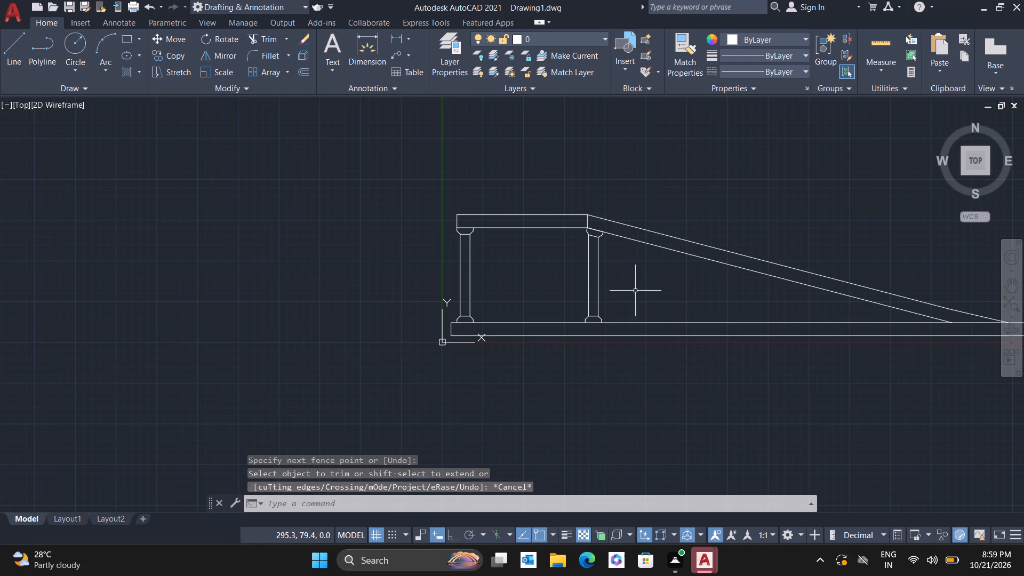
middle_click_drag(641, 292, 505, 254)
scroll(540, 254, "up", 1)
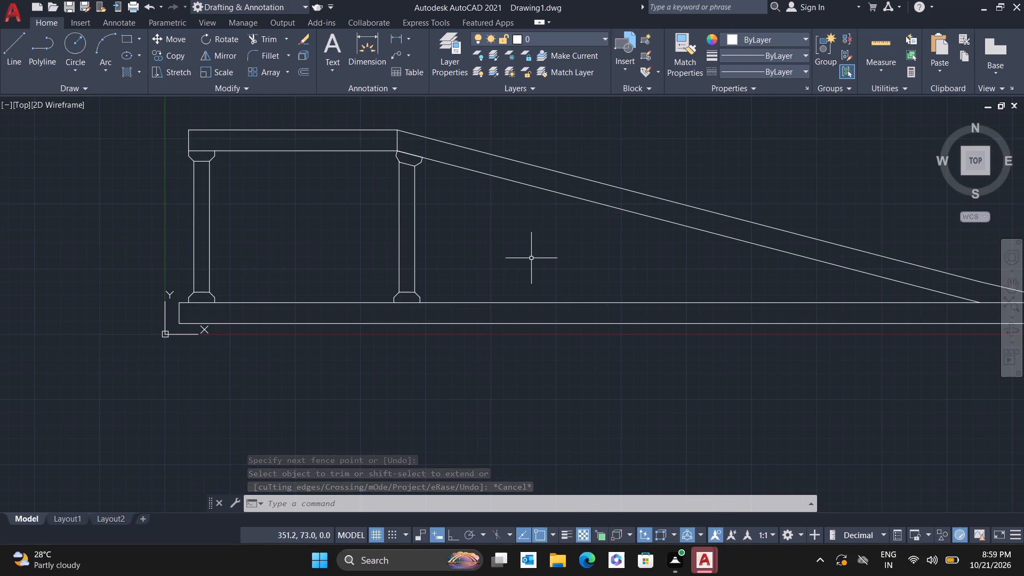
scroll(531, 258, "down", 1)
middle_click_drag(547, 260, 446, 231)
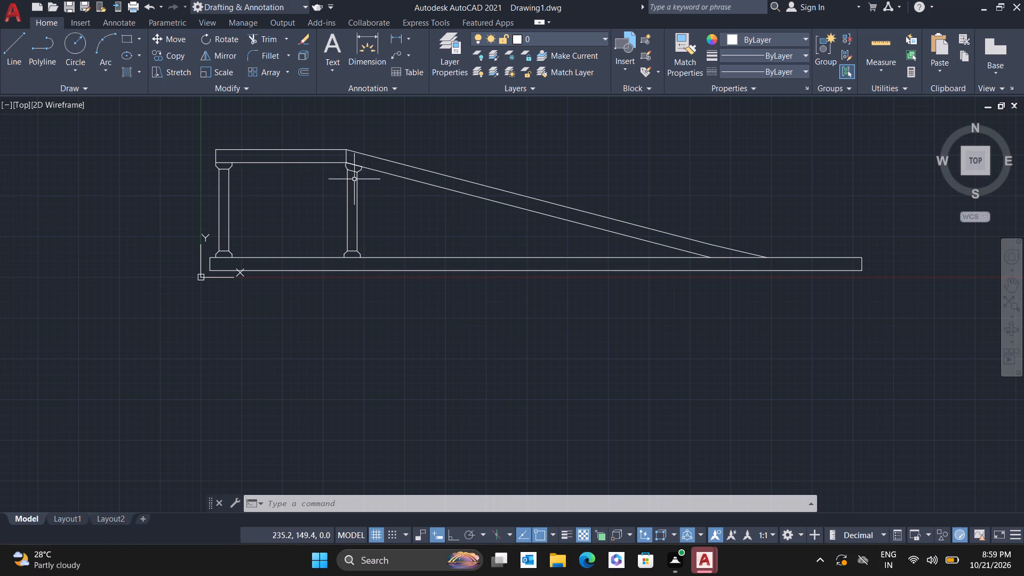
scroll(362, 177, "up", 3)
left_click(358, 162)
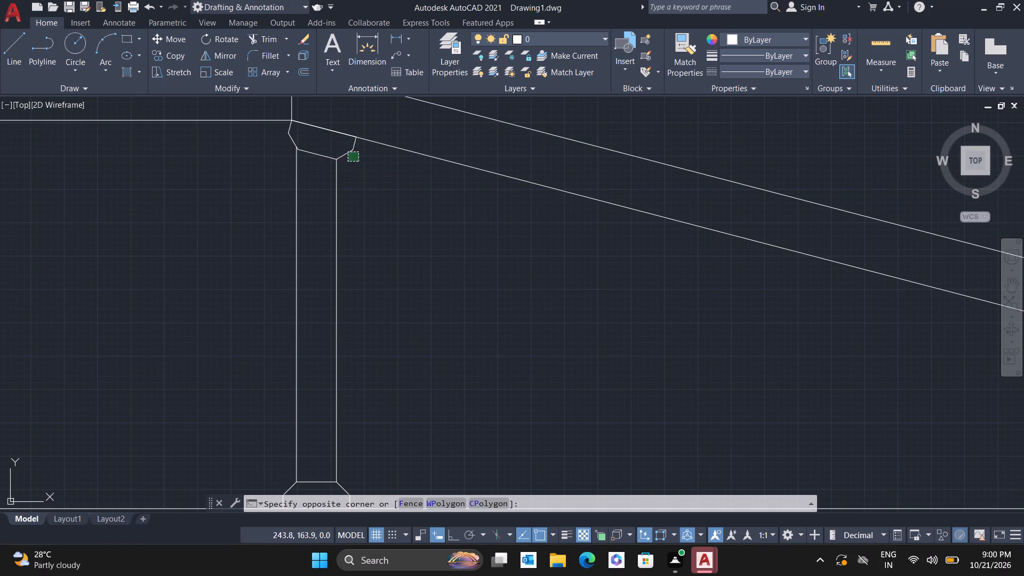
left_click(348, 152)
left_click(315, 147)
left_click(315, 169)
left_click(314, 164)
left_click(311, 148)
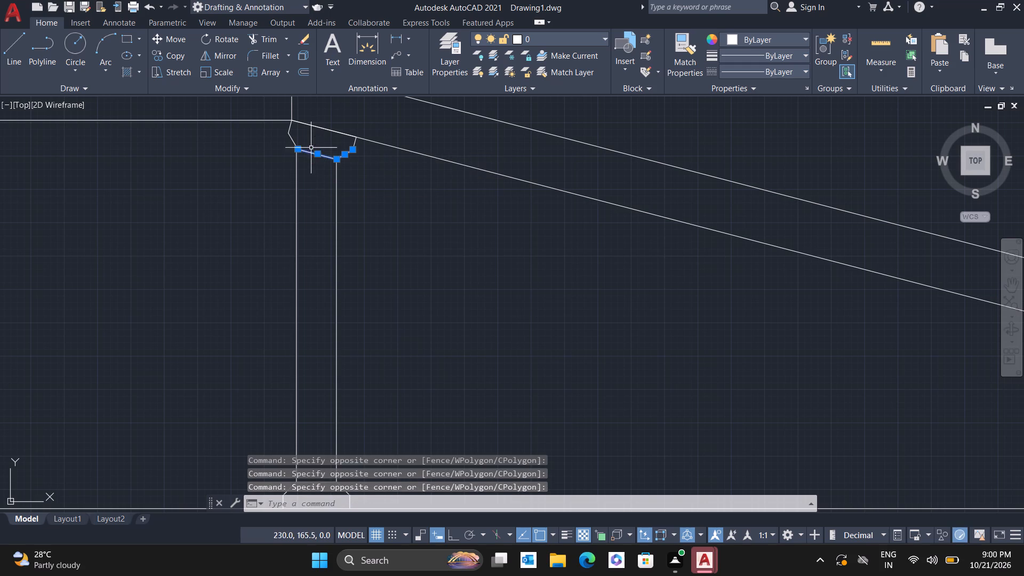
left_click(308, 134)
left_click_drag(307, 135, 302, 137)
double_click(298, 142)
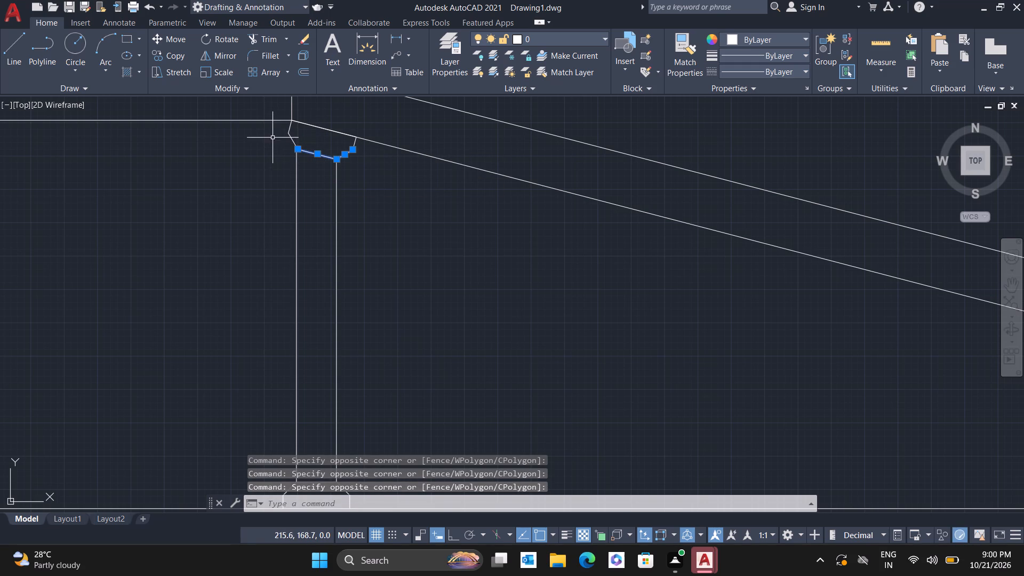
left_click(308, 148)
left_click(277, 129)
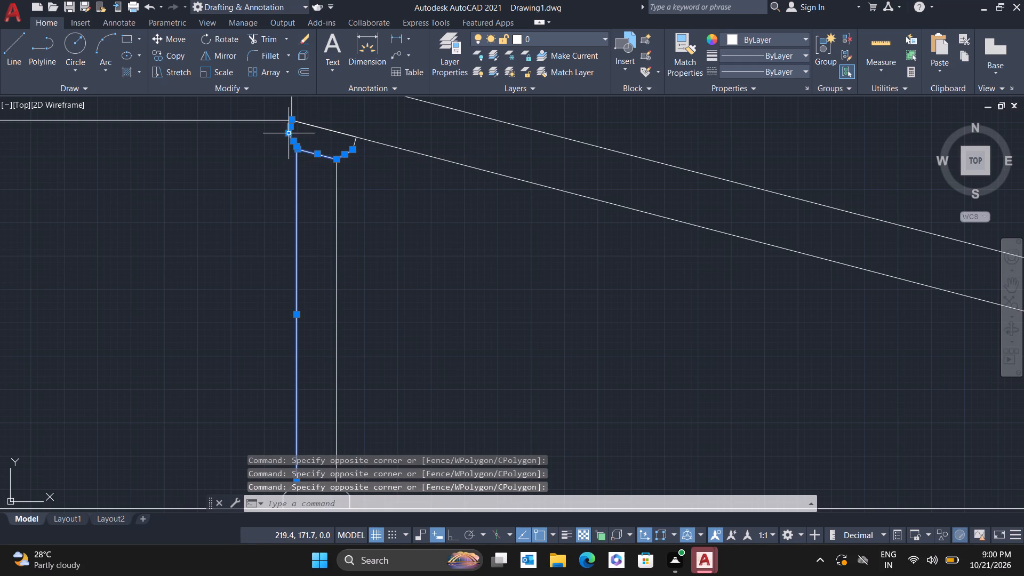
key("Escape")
Copy the chamfered block's five outline lines about 139 units down the sloping member's lower edge, using the block's upper right corner as base point.
left_click(352, 156)
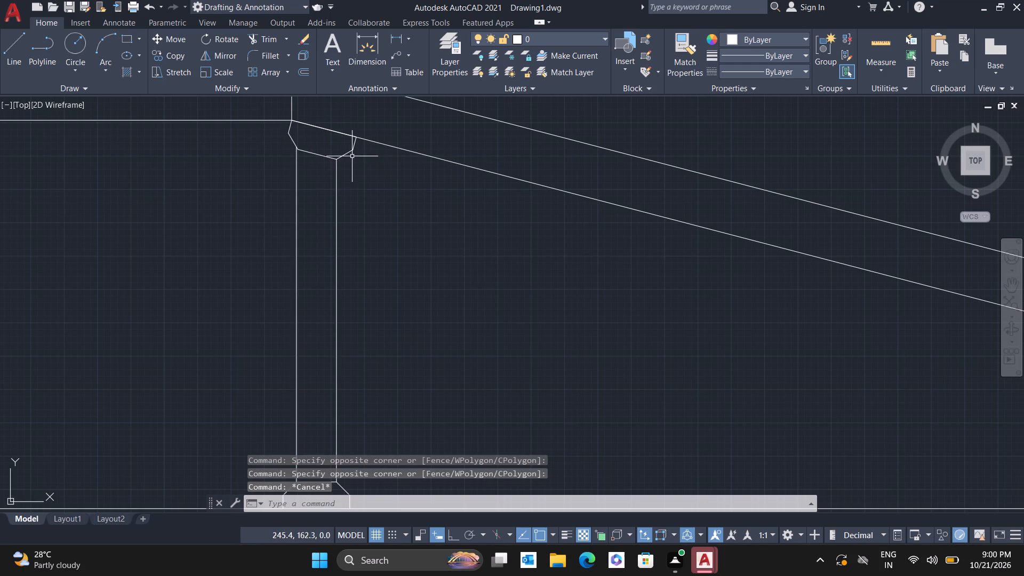
left_click(340, 148)
left_click(359, 146)
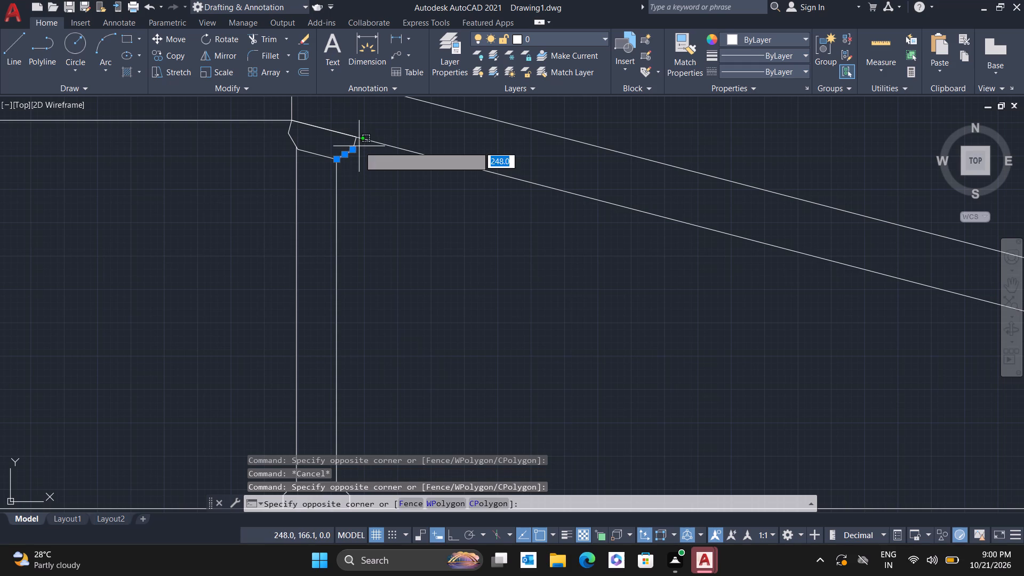
left_click(343, 145)
left_click_drag(318, 164, 318, 158)
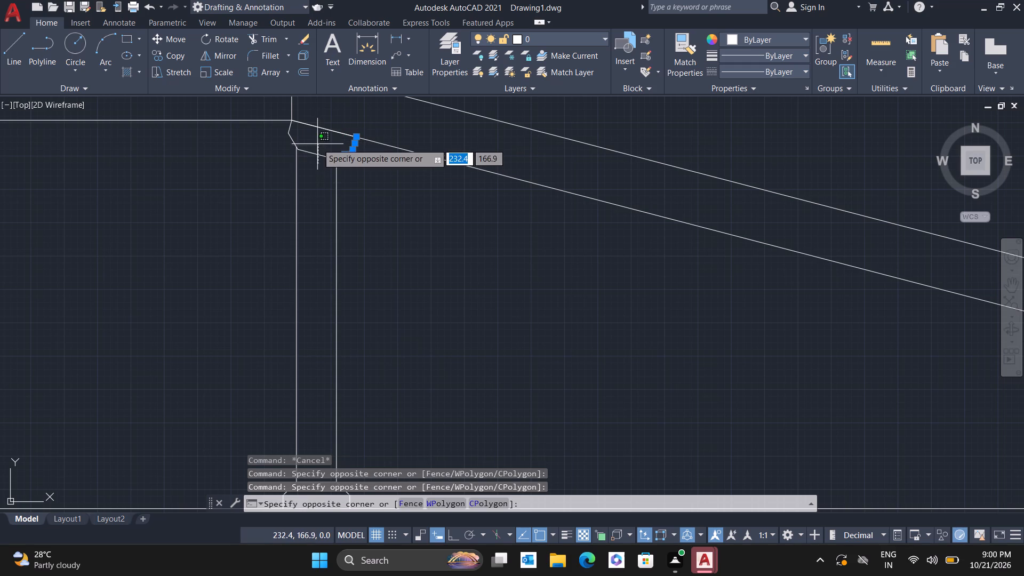
left_click(317, 143)
left_click(303, 140)
left_click(268, 131)
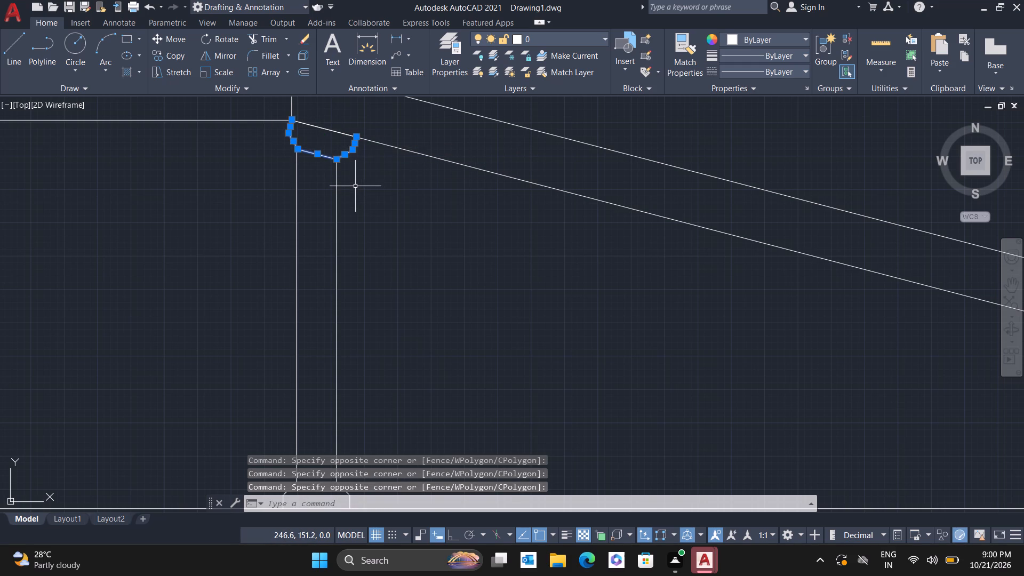
key("c")
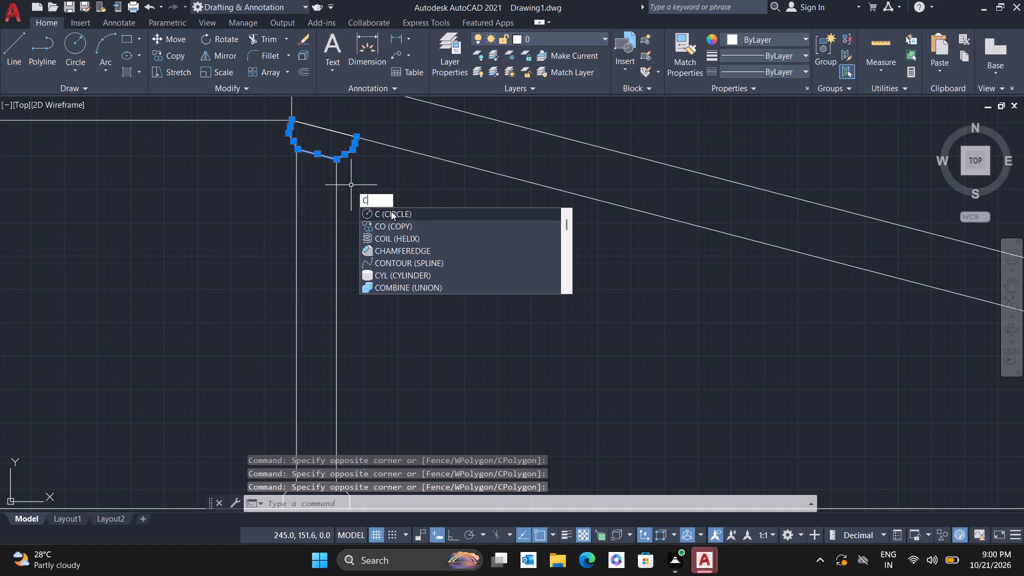
left_click(393, 223)
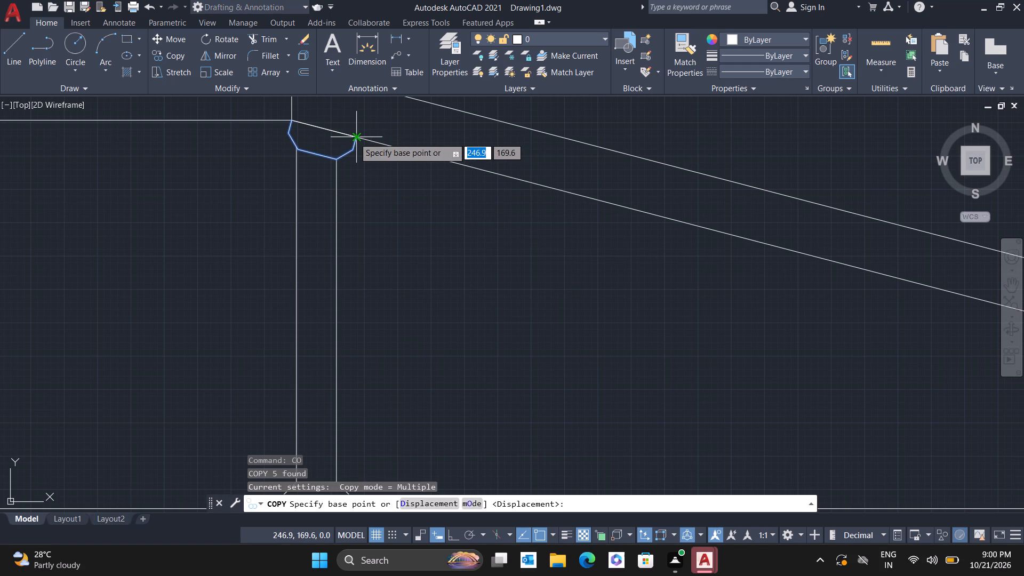
left_click(354, 138)
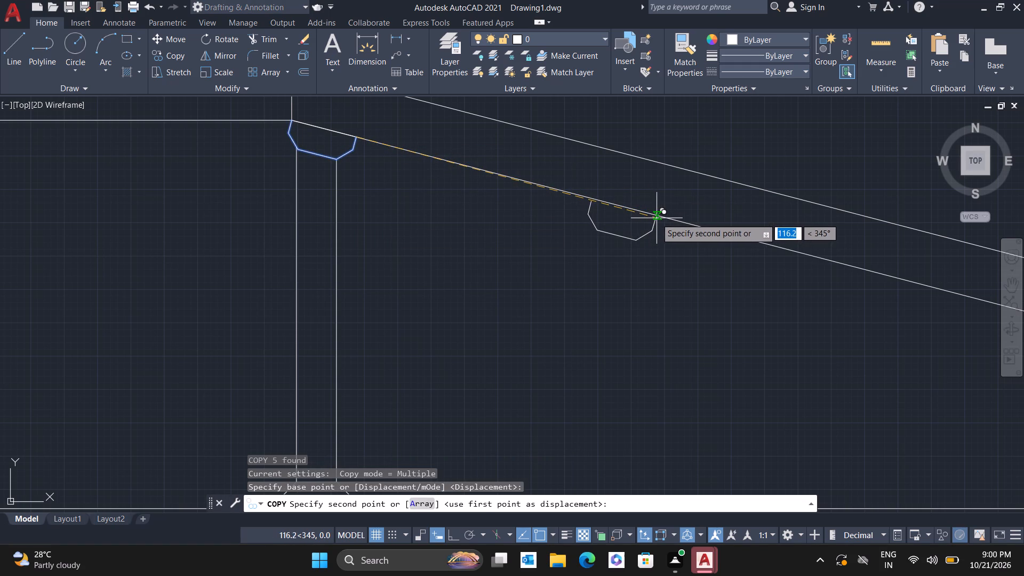
scroll(659, 220, "down", 2)
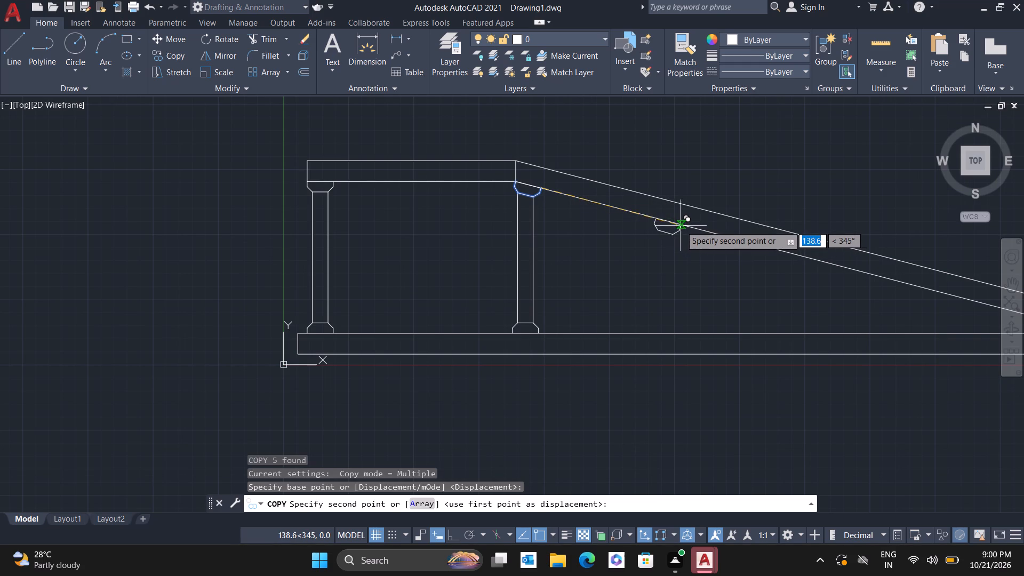
scroll(679, 225, "up", 2)
left_click(680, 224)
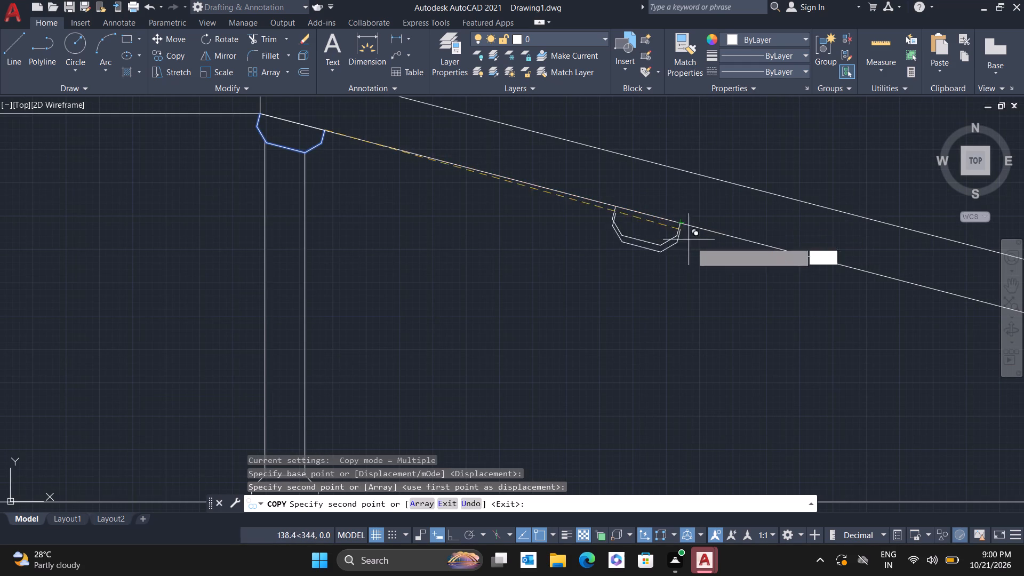
Place another copy of the chamfered block on the sloping member's lower edge, about 365 units from the original block.
scroll(691, 246, "down", 2)
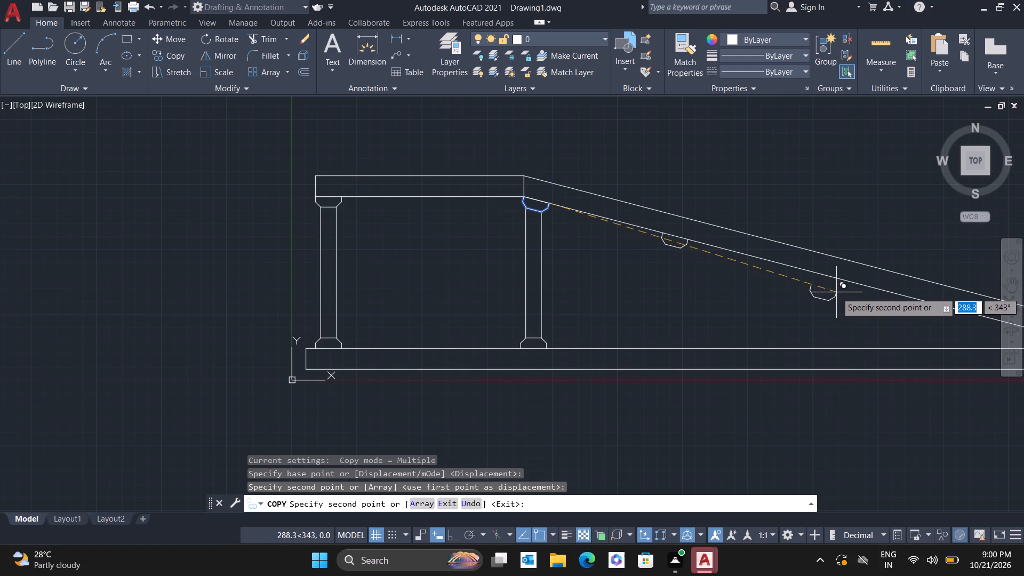
scroll(870, 292, "down", 1)
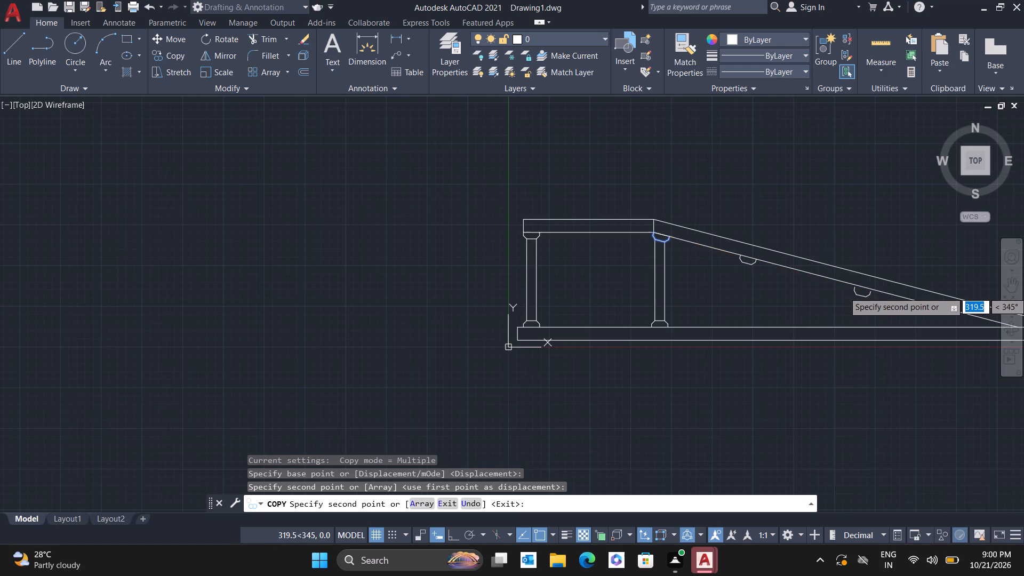
middle_click_drag(869, 291, 653, 247)
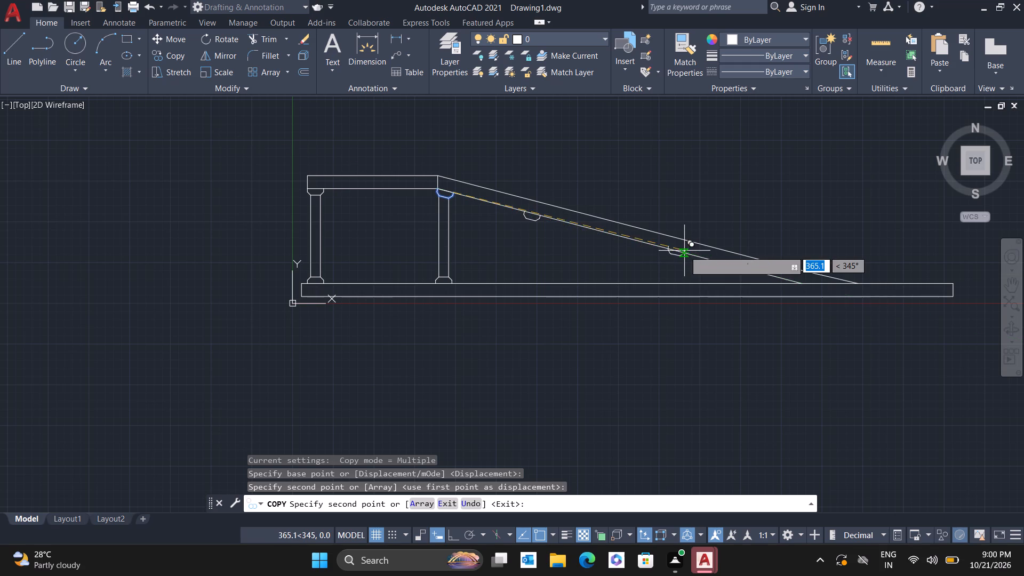
left_click(684, 254)
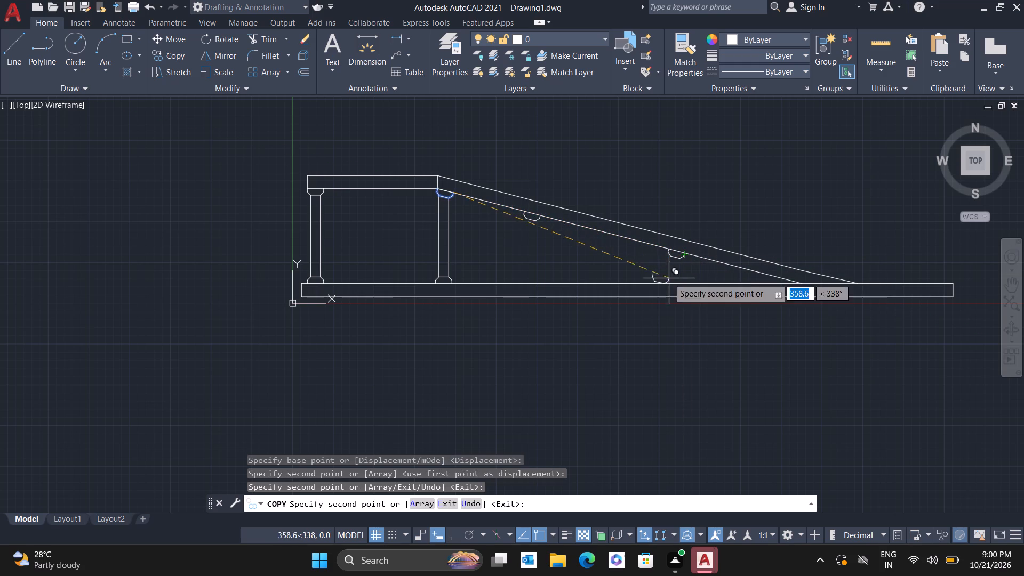
scroll(685, 264, "up", 5)
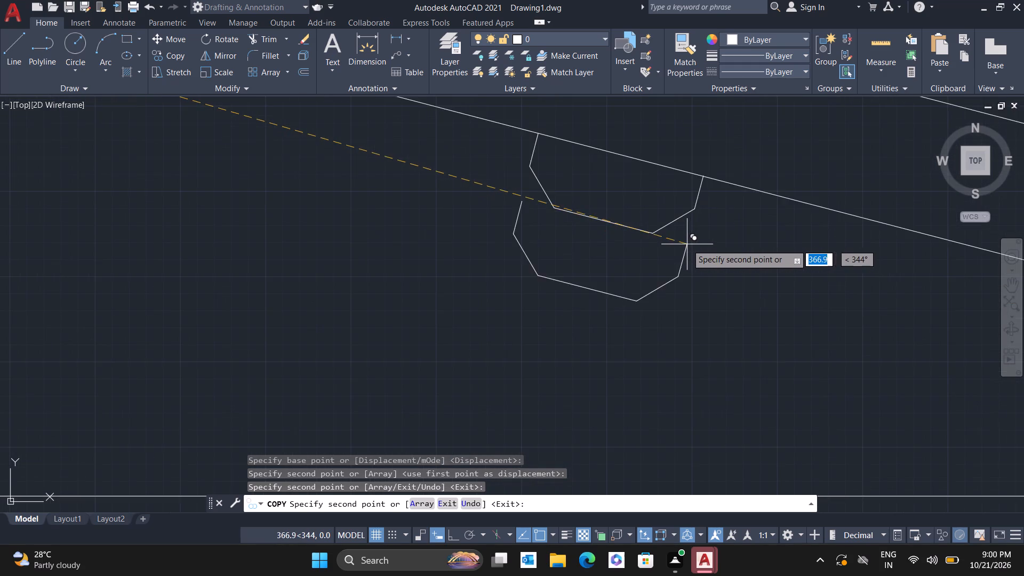
Move the nearer copied chamfered block about 51 units down the sloping member's lower edge, using its upper right corner as base point.
scroll(692, 248, "down", 4)
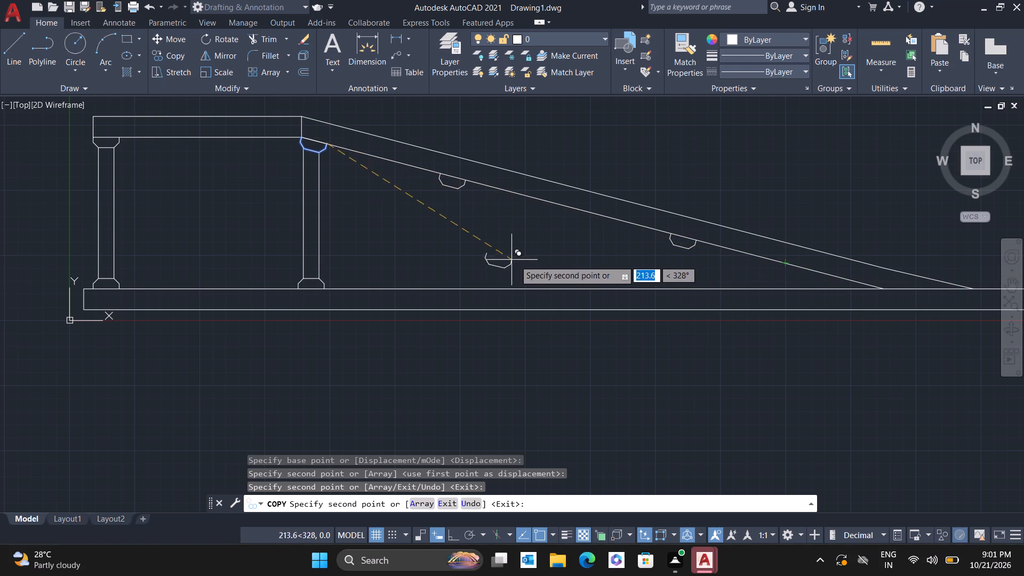
key("Escape")
scroll(462, 193, "up", 2)
middle_click_drag(441, 190, 533, 318)
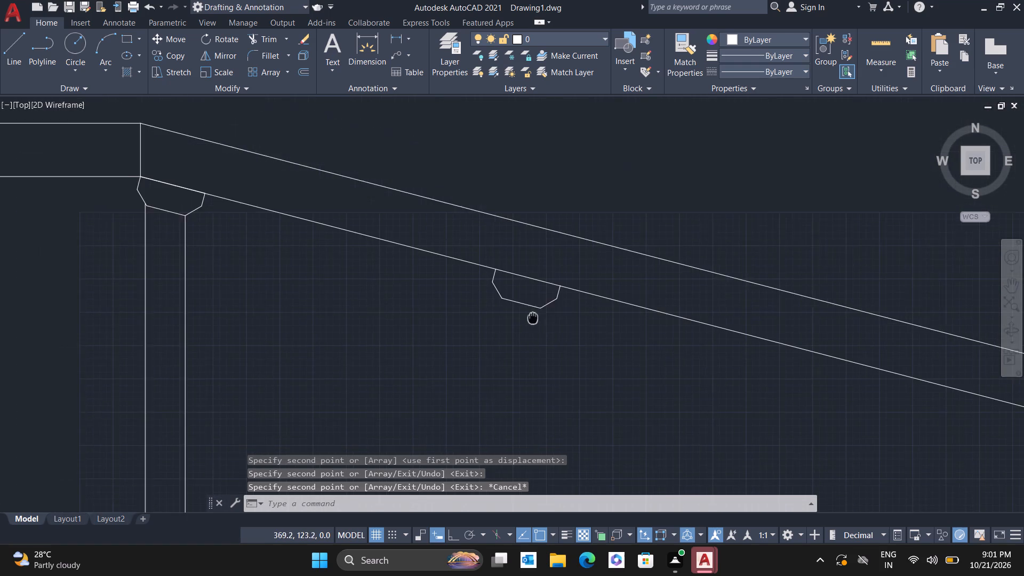
middle_click_drag(533, 318, 534, 318)
scroll(531, 293, "up", 1)
double_click(597, 359)
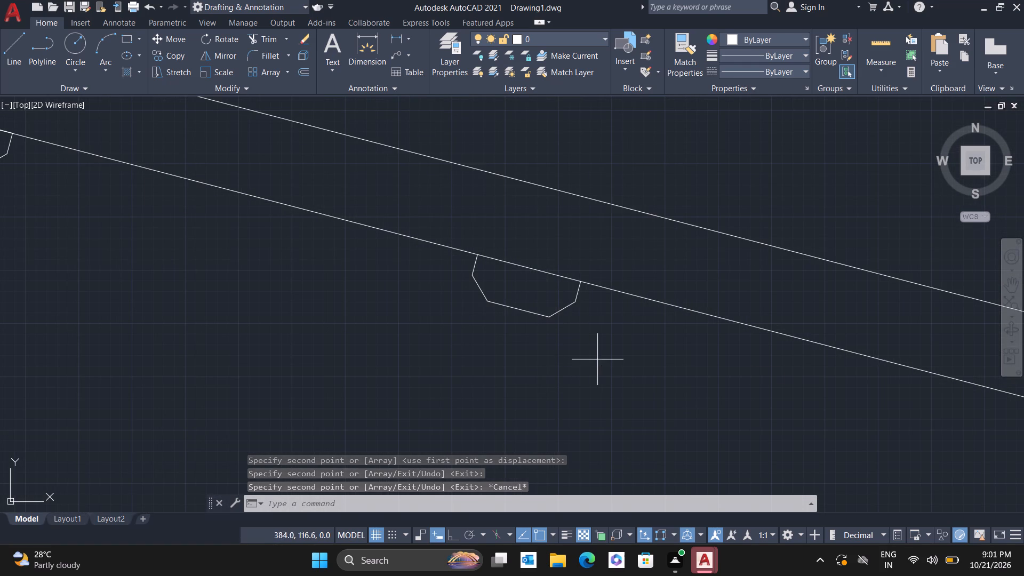
left_click(440, 292)
left_click(486, 271)
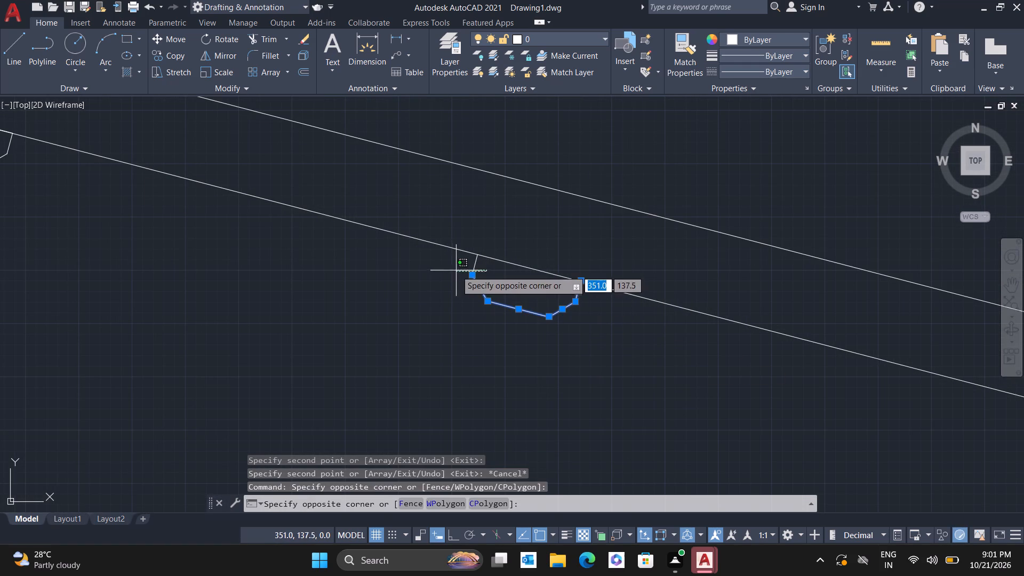
left_click(454, 265)
scroll(596, 303, "down", 1)
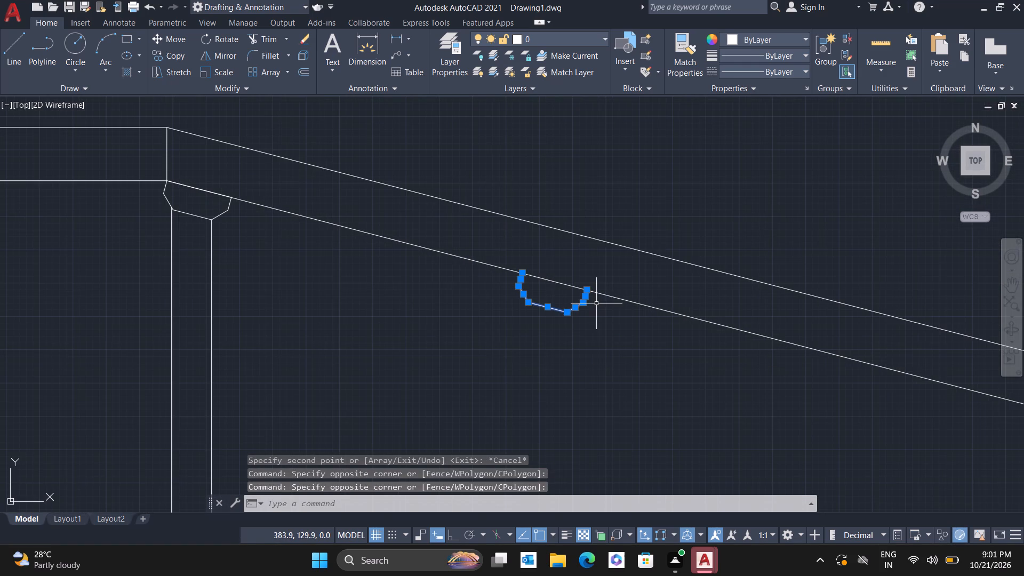
key("m")
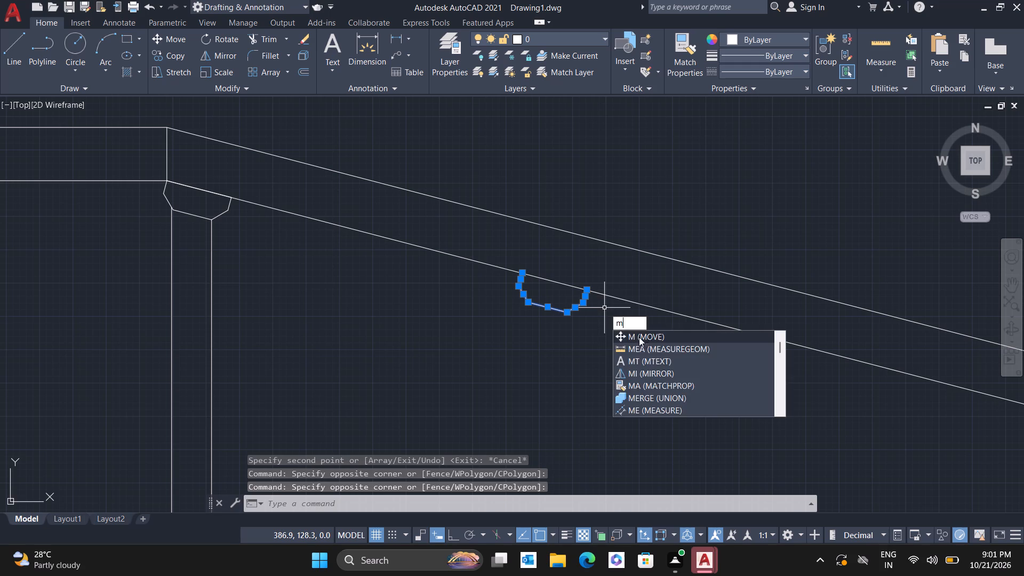
left_click(641, 339)
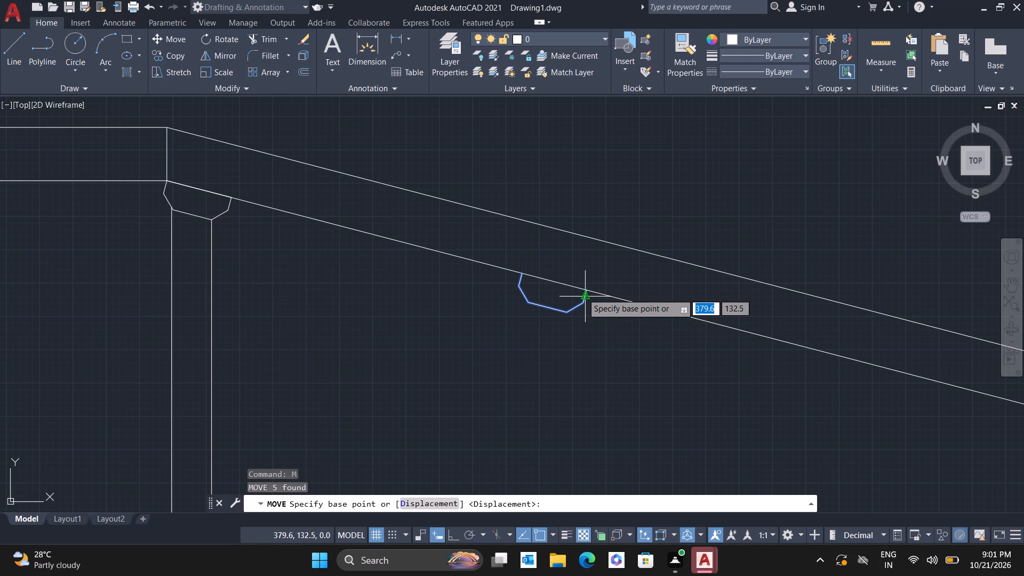
left_click(589, 288)
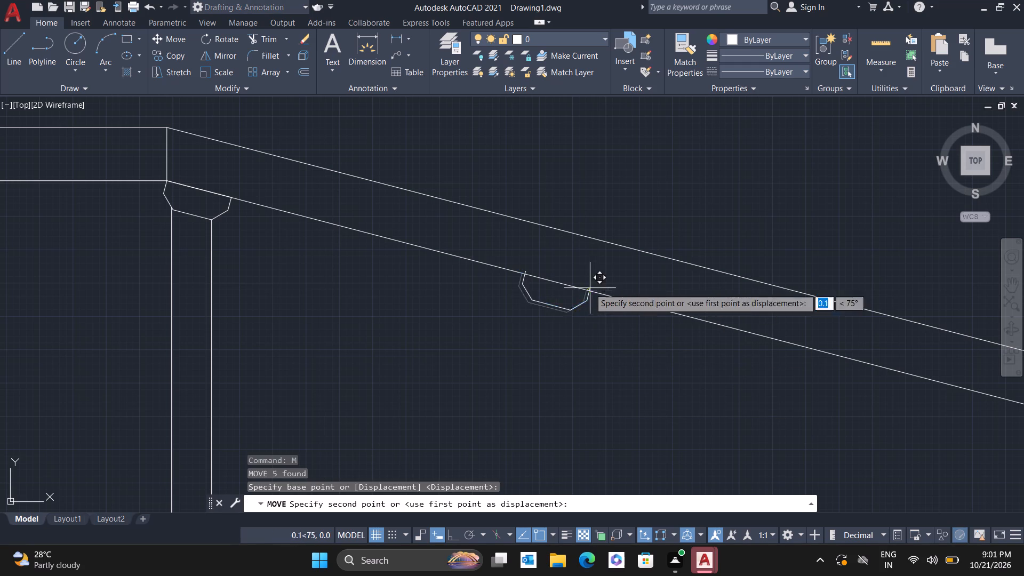
scroll(679, 317, "down", 2)
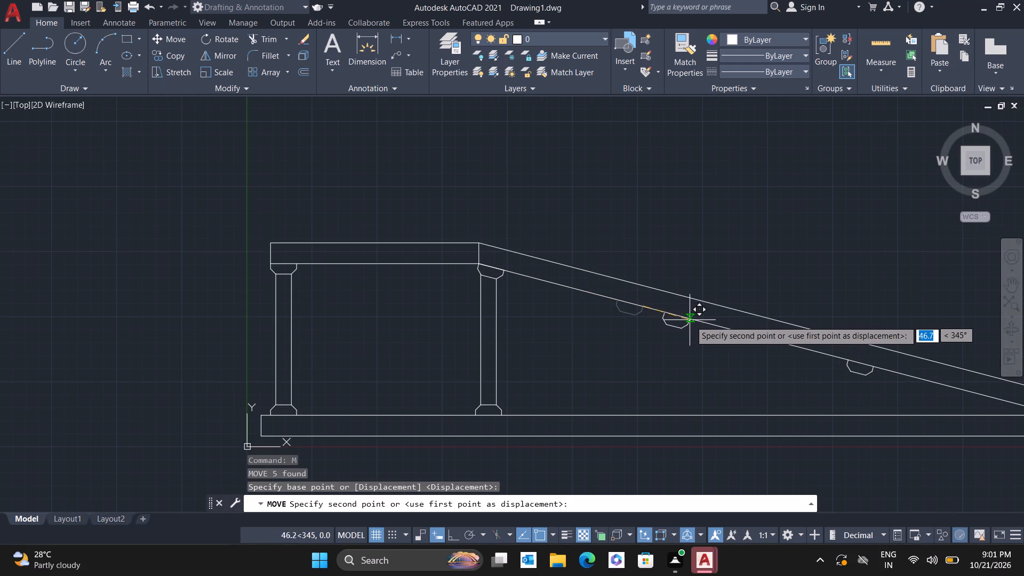
left_click(695, 321)
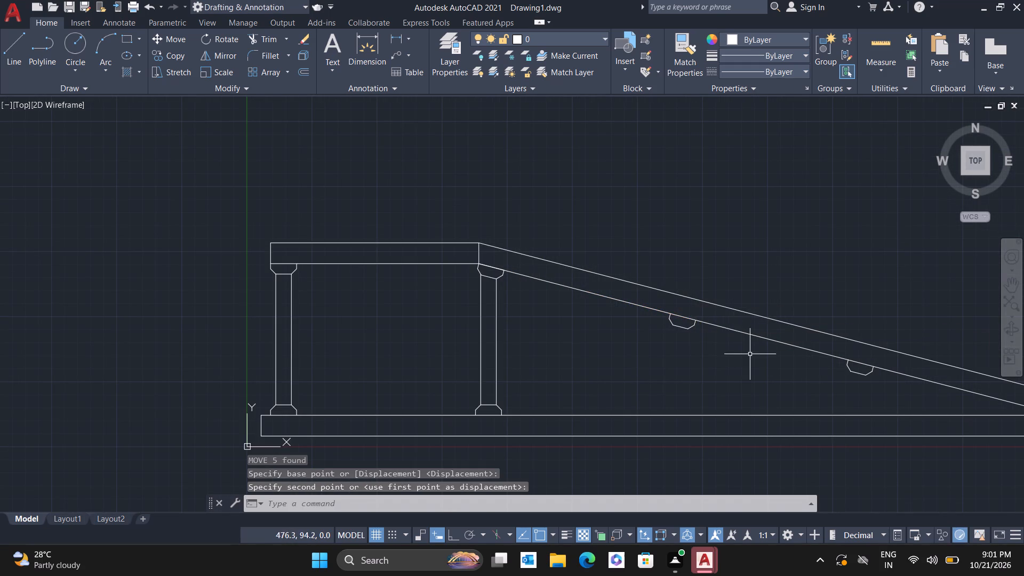
Move the farther copied chamfered block about 47 units down the sloping member's lower edge, using its upper right corner as base point.
scroll(759, 355, "down", 1)
middle_click_drag(796, 360, 603, 311)
scroll(627, 314, "up", 1)
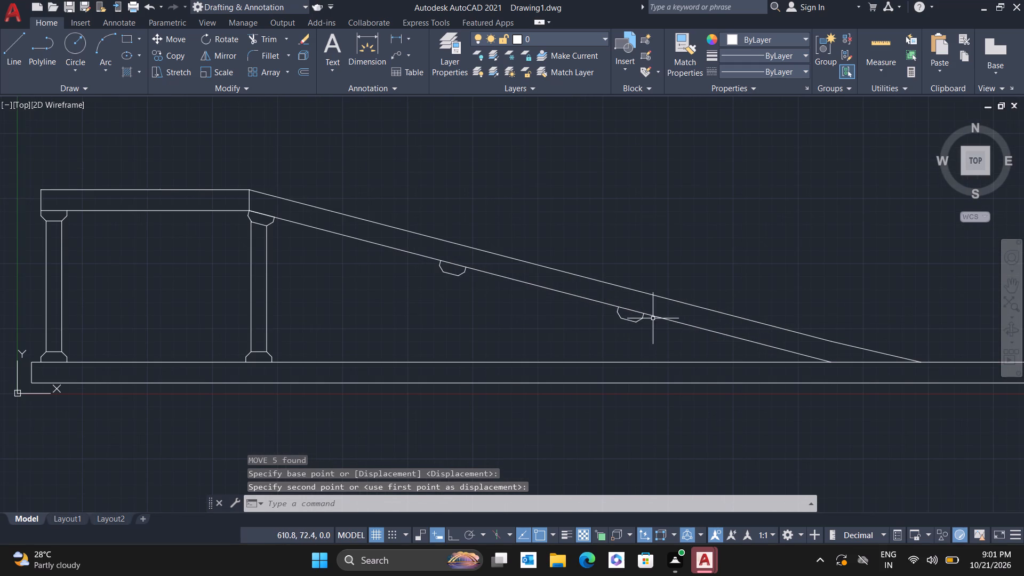
scroll(646, 320, "up", 2)
left_click(649, 327)
left_click_drag(649, 327, 641, 327)
left_click(555, 314)
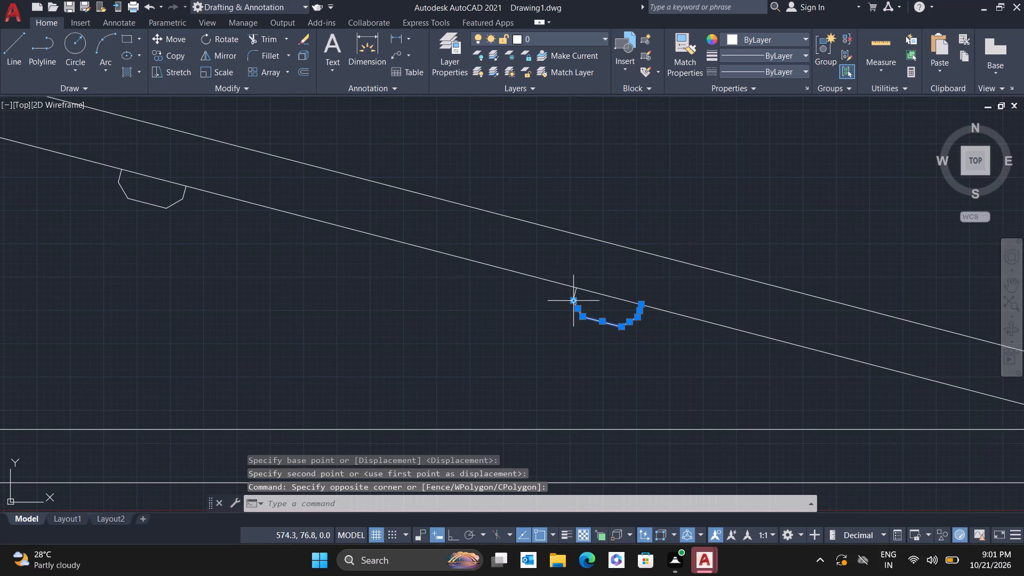
left_click(585, 300)
left_click(565, 294)
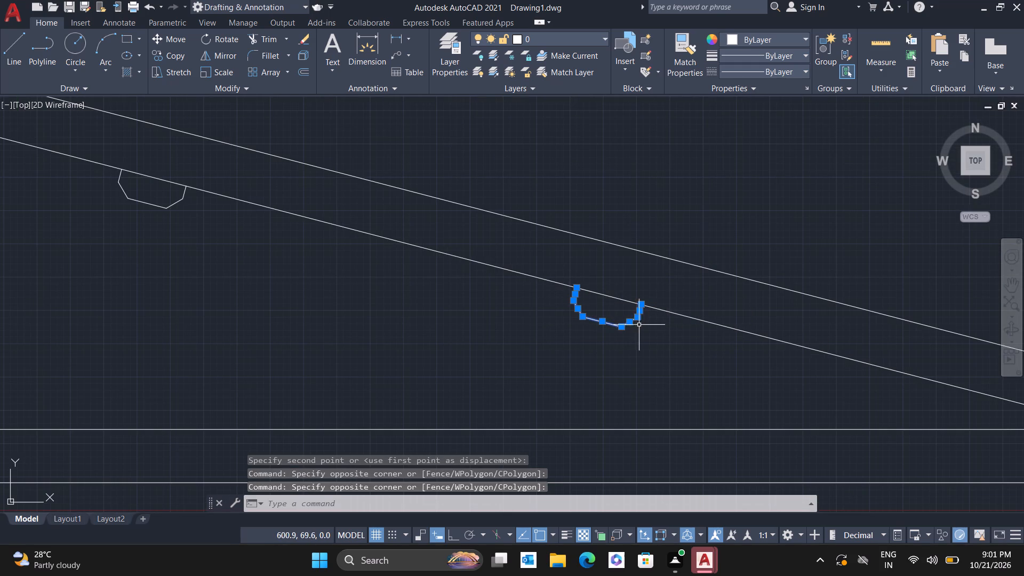
key("m")
left_click(698, 356)
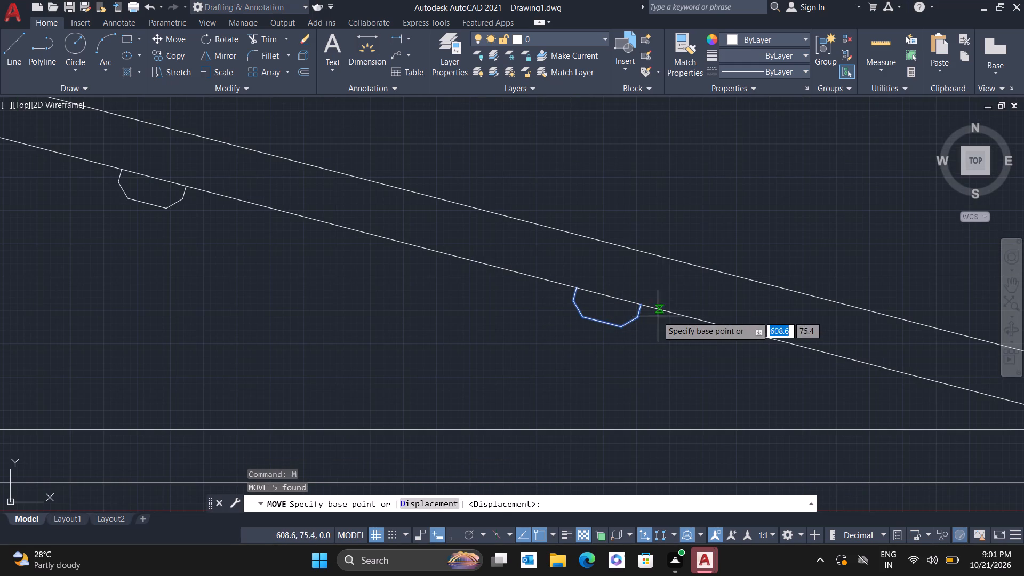
left_click(639, 304)
scroll(692, 322, "down", 2)
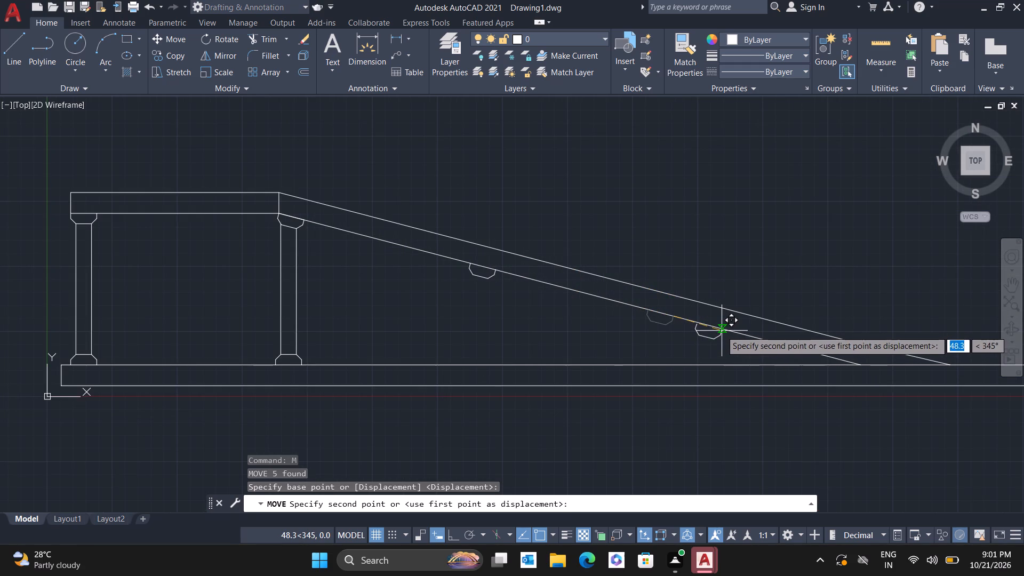
left_click(720, 330)
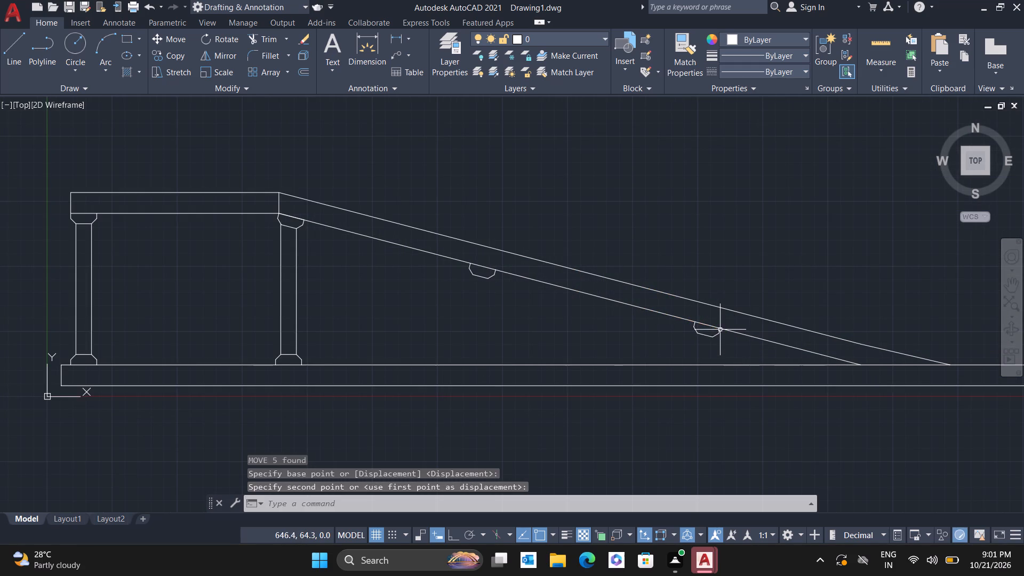
key("Escape")
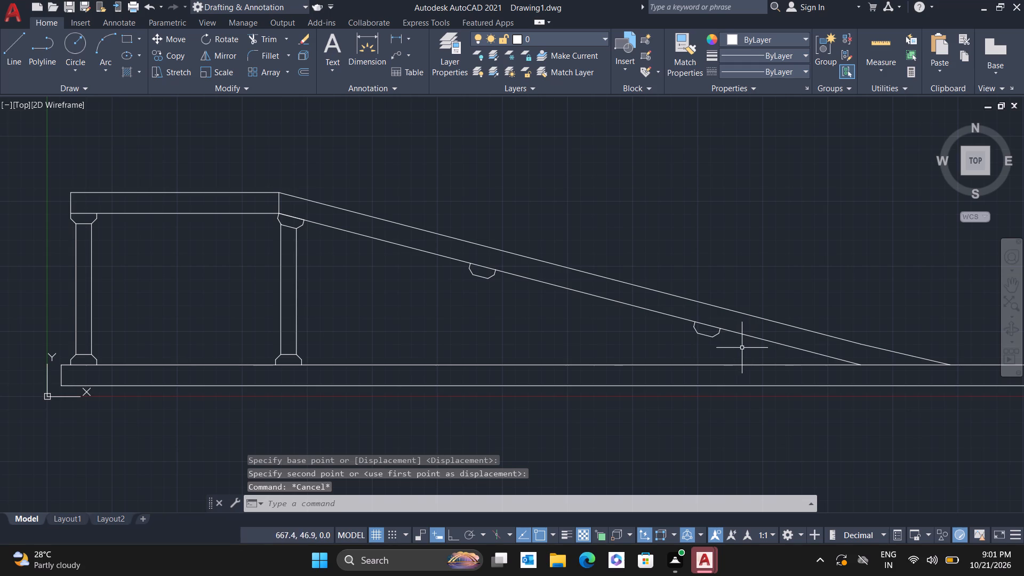
Copy the second post and foot from its top right corner to the two lower blocks' bottom right corners, about 190 and 413 units away.
scroll(322, 354, "up", 1)
scroll(319, 354, "down", 1)
left_click(310, 360)
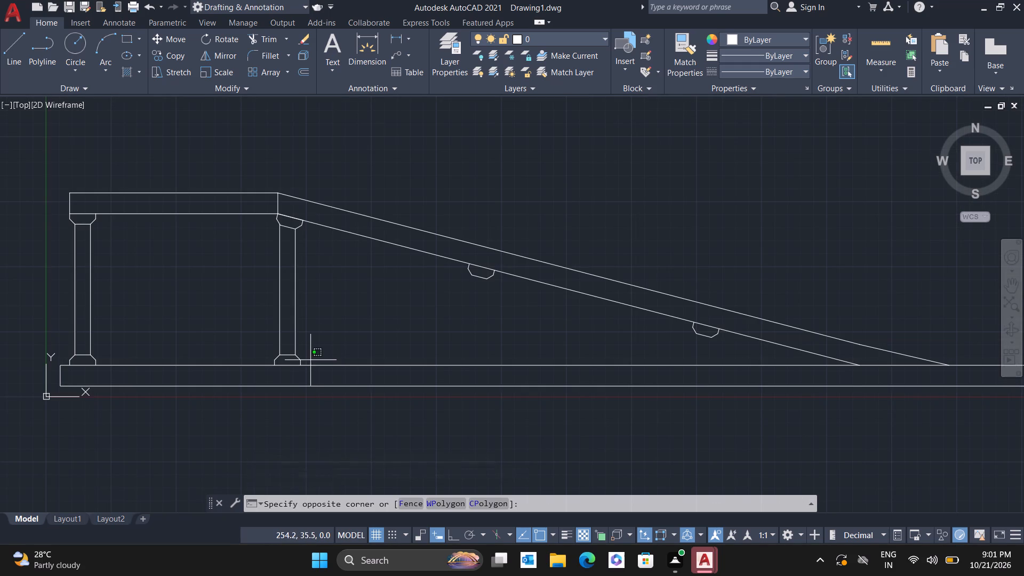
left_click(227, 289)
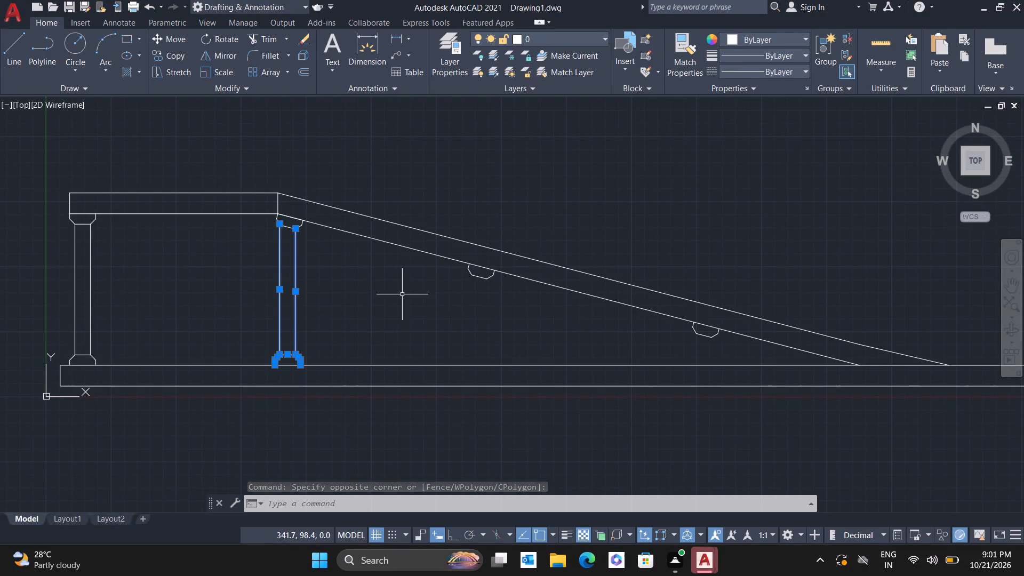
left_click(172, 55)
left_click(295, 228)
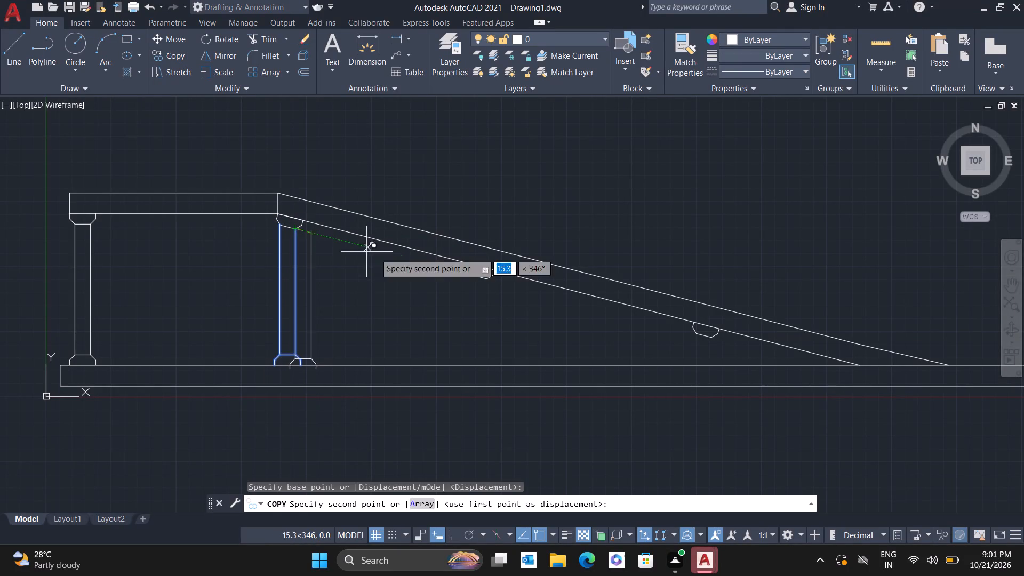
scroll(483, 278, "up", 3)
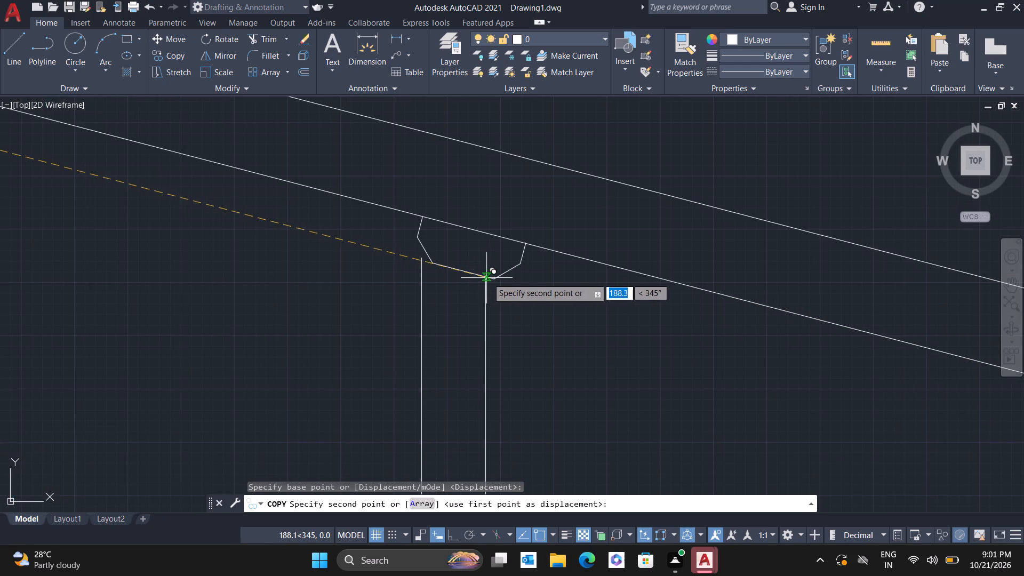
left_click(493, 280)
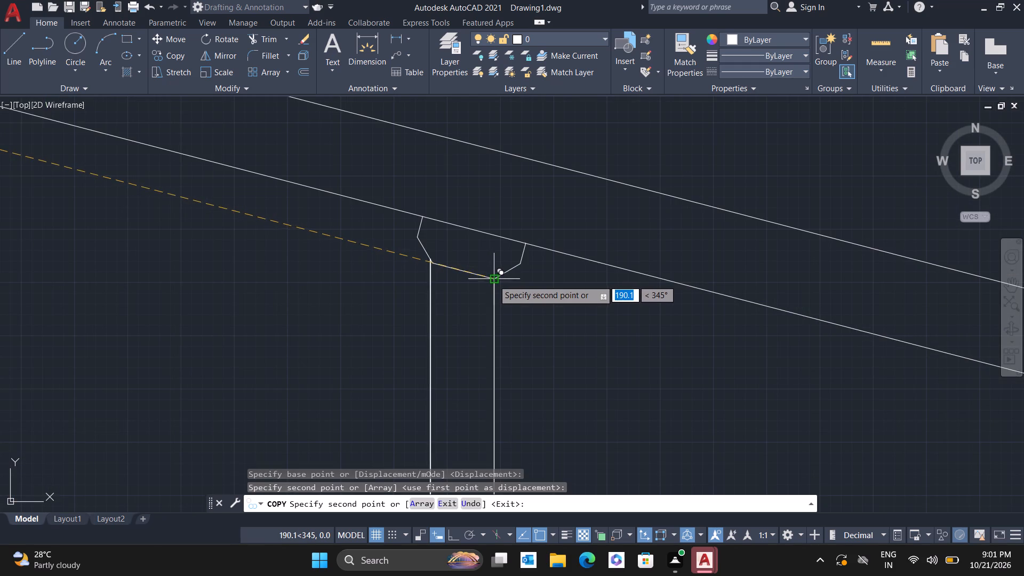
scroll(495, 287, "down", 2)
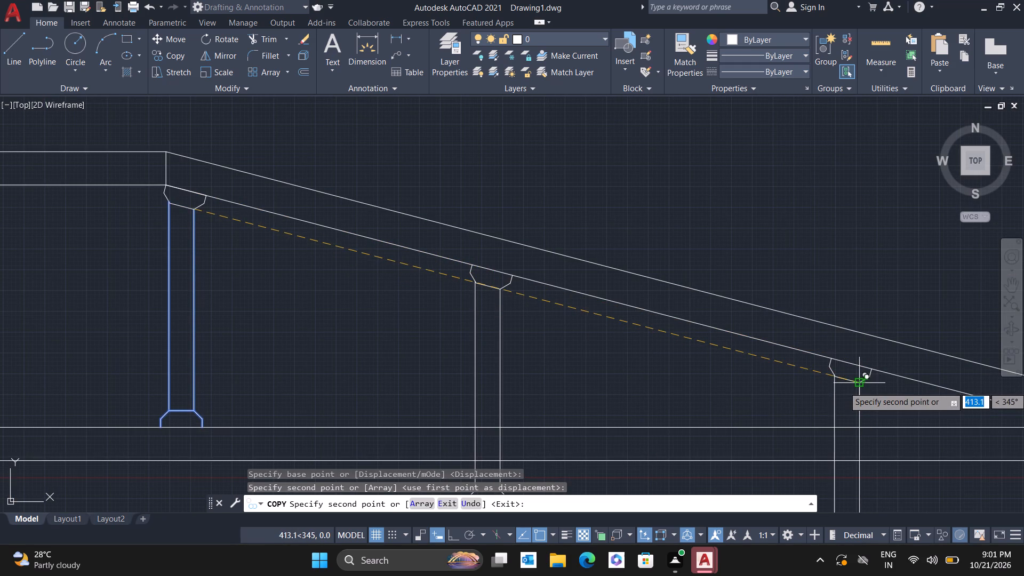
scroll(861, 387, "up", 4)
left_click(854, 363)
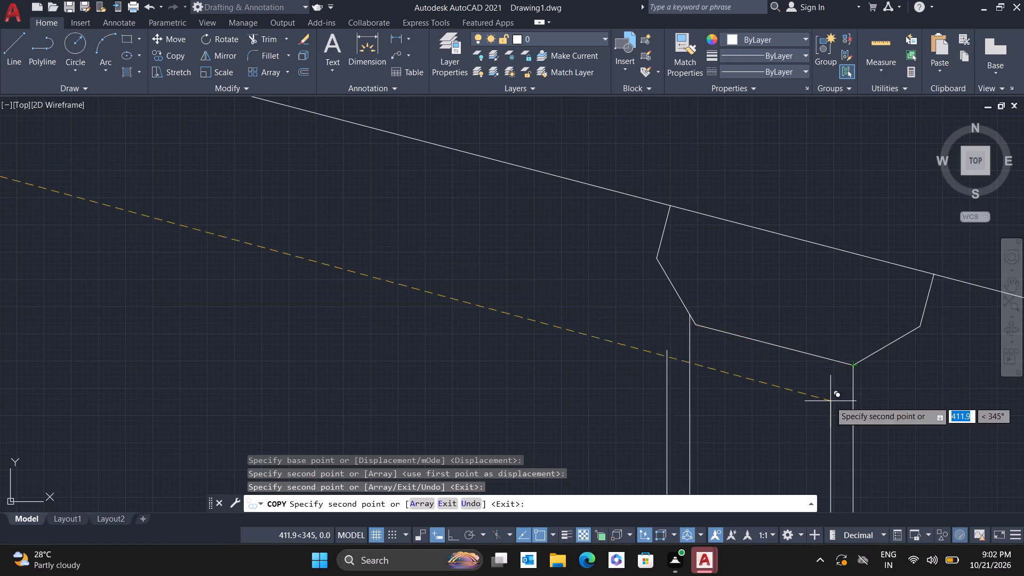
scroll(829, 401, "down", 8)
scroll(699, 392, "up", 2)
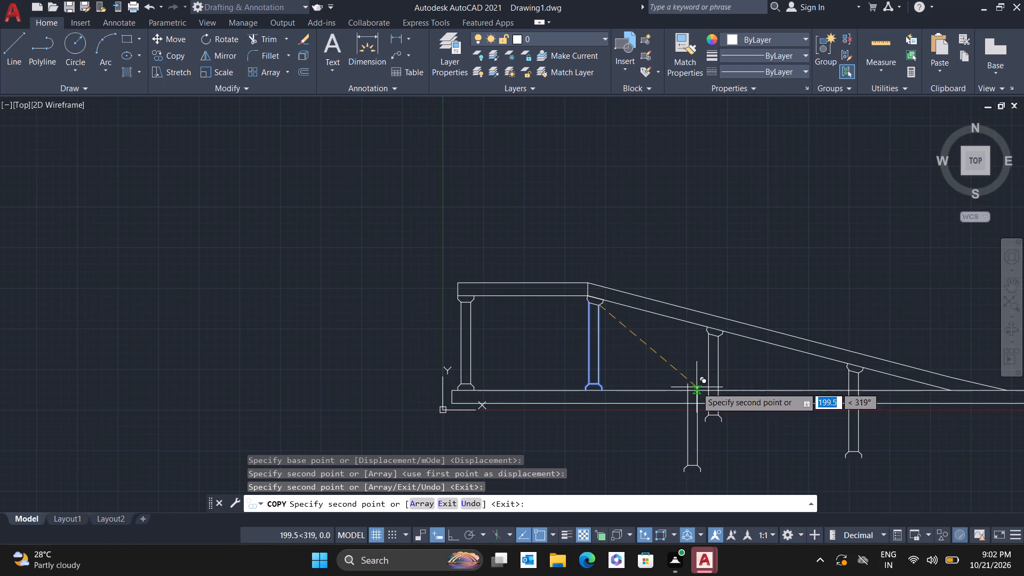
key("Escape")
Move the third post and its foot straight up about 48 units so the foot's bottom right corner sits on the base rail's top edge.
scroll(722, 426, "up", 2)
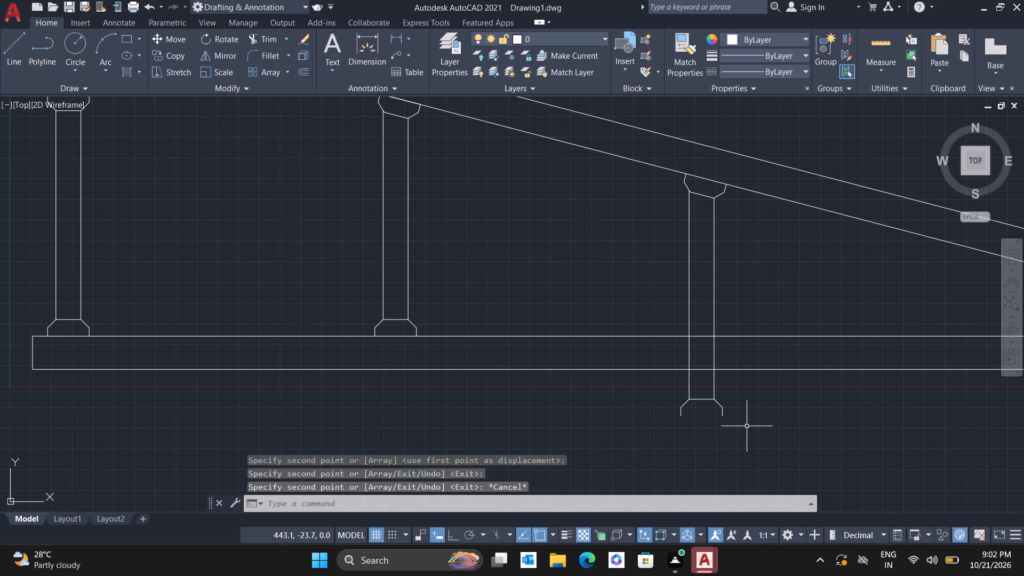
left_click(749, 435)
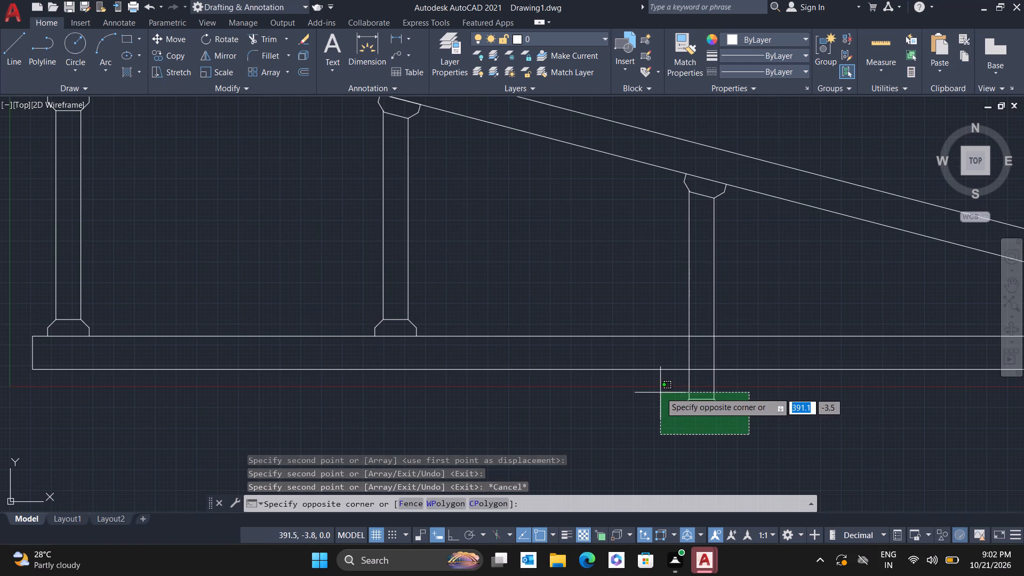
left_click(659, 387)
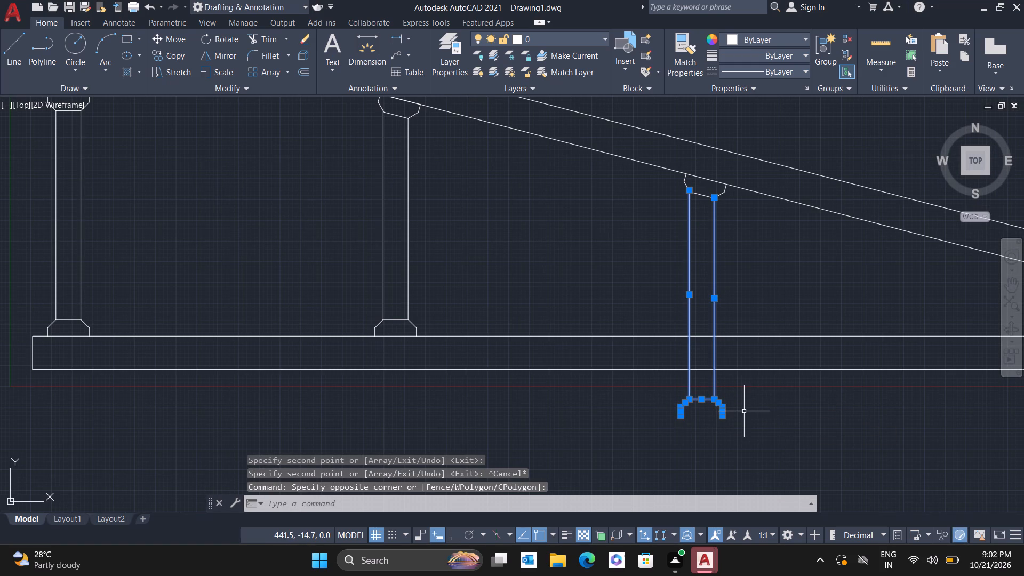
key("m")
left_click(778, 440)
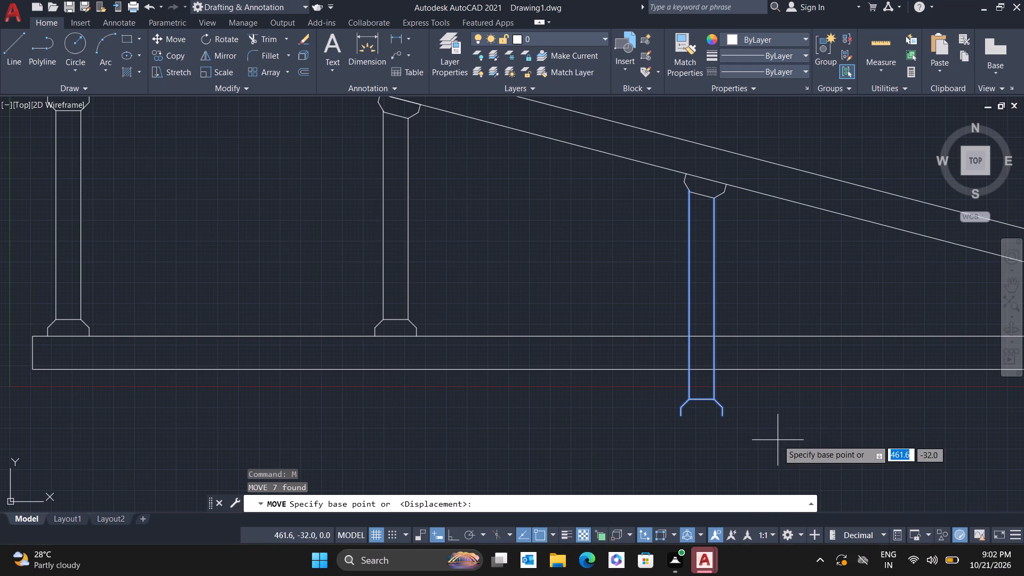
left_click(719, 420)
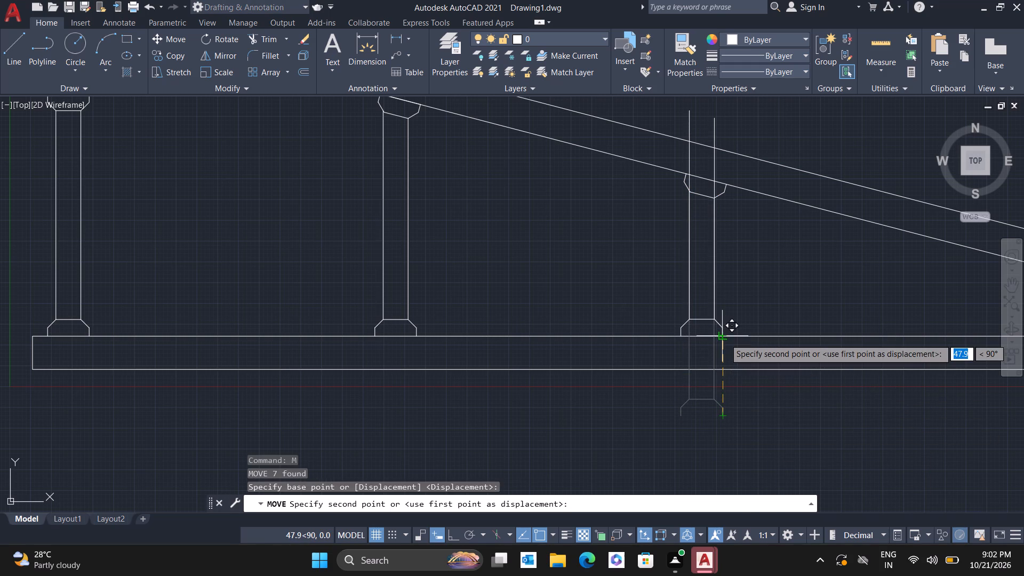
left_click(725, 339)
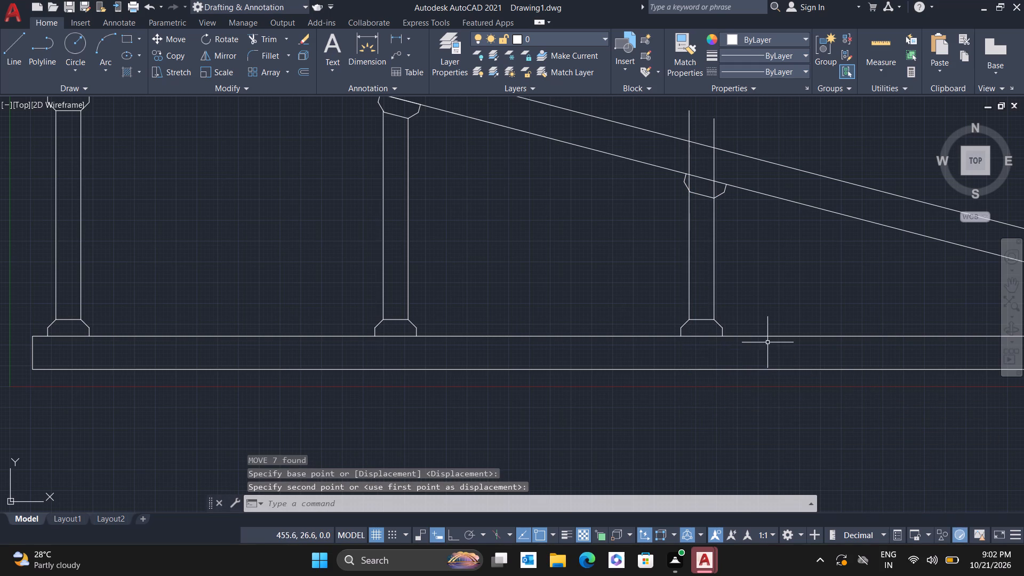
Move the fourth post and its foot straight up about 104 units so the foot's bottom right corner sits on the base rail's top edge.
scroll(772, 346, "down", 2)
middle_click_drag(775, 349, 589, 345)
scroll(739, 382, "up", 2)
left_click(700, 454)
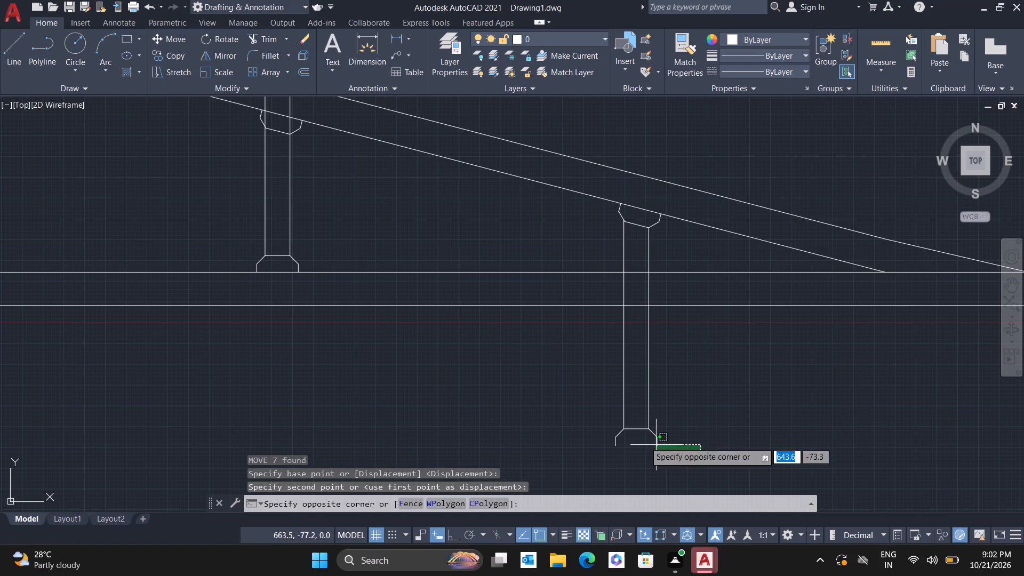
left_click(557, 386)
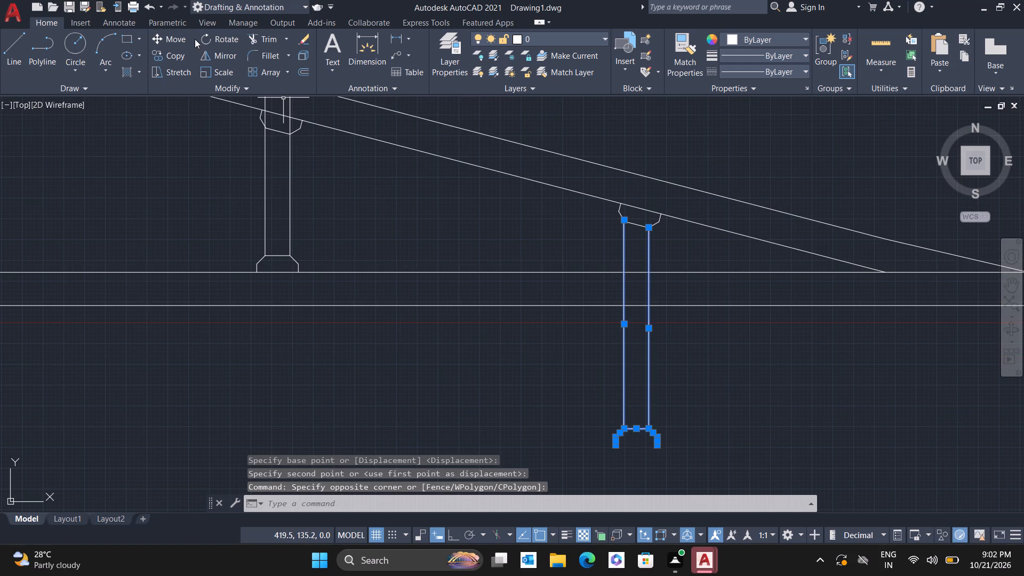
left_click(180, 41)
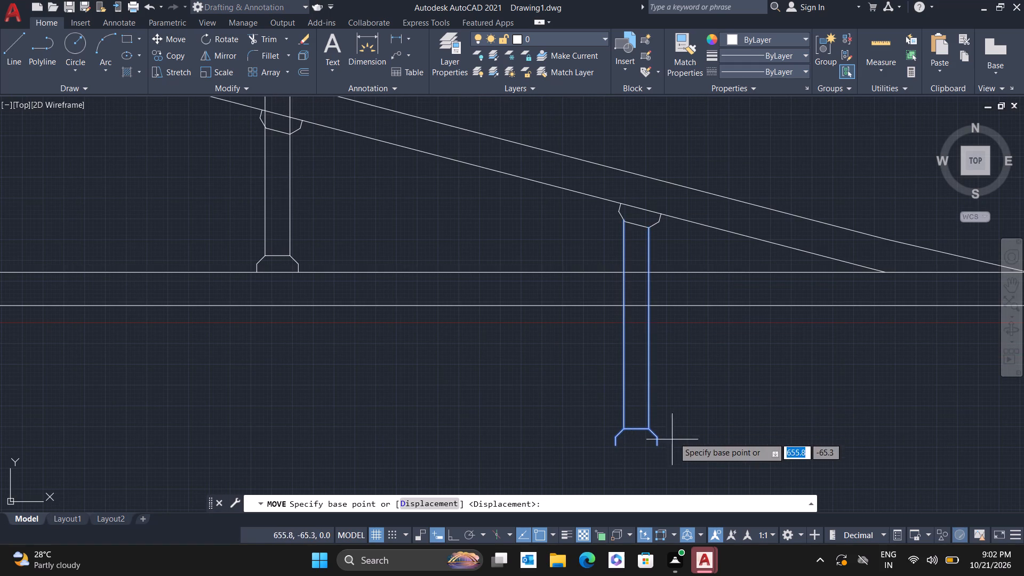
left_click(658, 449)
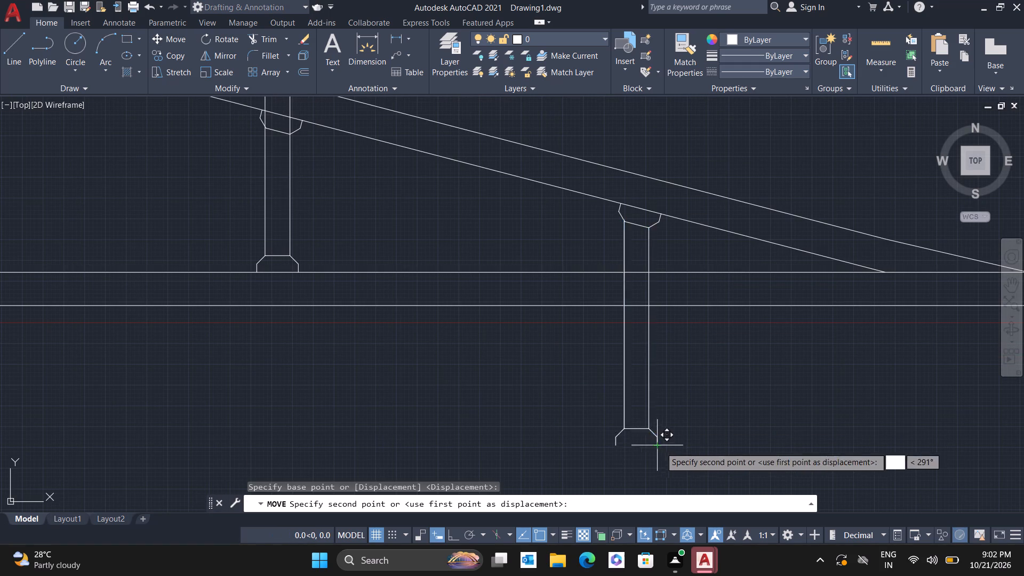
left_click(658, 275)
Trim the third and fourth posts' lines where they project above the sloping member's upper edge.
scroll(657, 254, "down", 1)
middle_click_drag(655, 251, 592, 336)
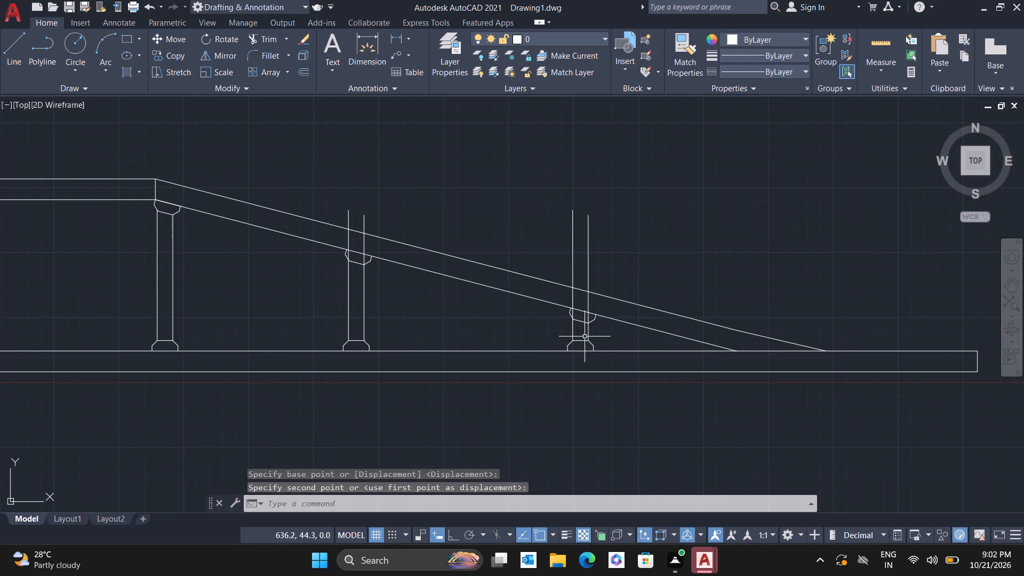
left_click(256, 36)
left_click_drag(626, 239, 594, 249)
left_click_drag(548, 243, 602, 253)
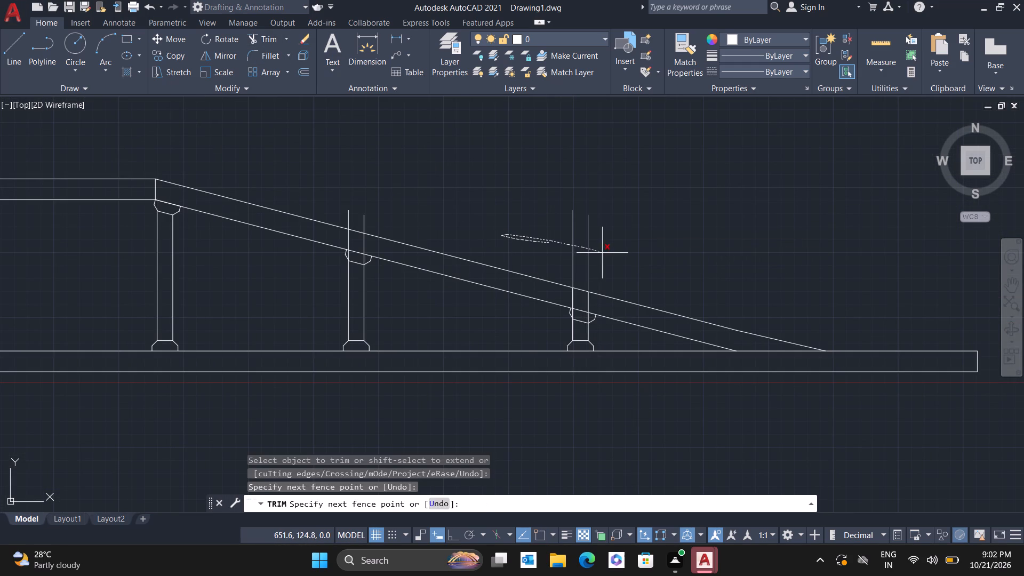
left_click_drag(602, 253, 388, 225)
left_click_drag(387, 225, 342, 212)
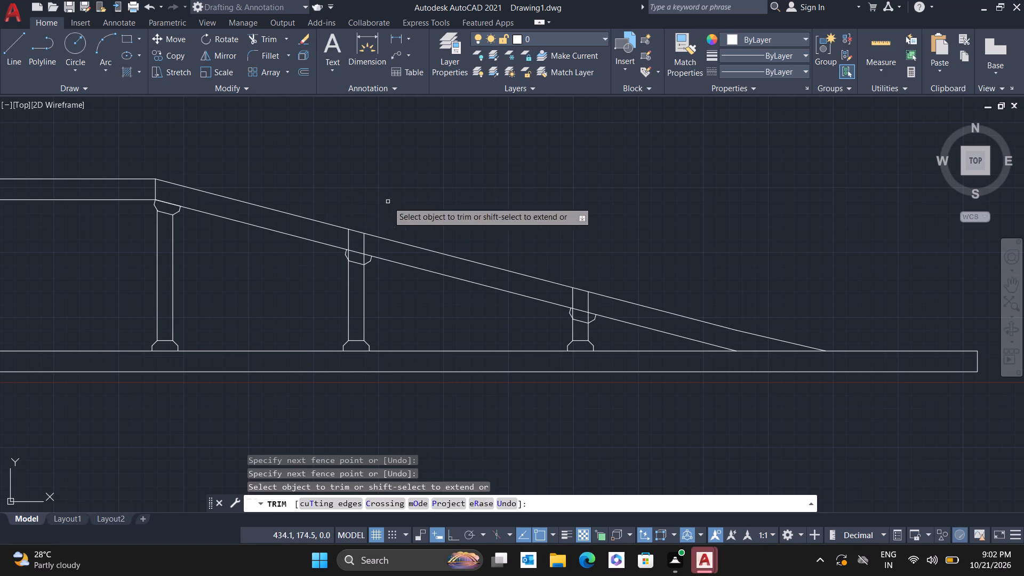
Trim the third post's lines inside the sloping member and inside its chamfered block.
scroll(356, 246, "up", 3)
left_click_drag(419, 245, 299, 209)
left_click(299, 209)
scroll(353, 220, "down", 1)
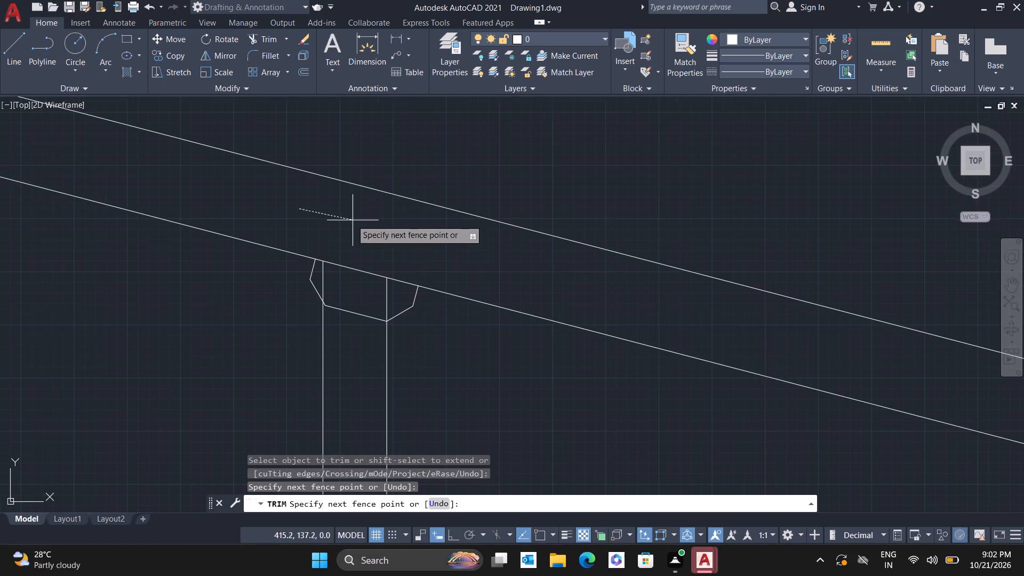
scroll(365, 254, "up", 2)
left_click(379, 226)
left_click_drag(395, 282, 346, 276)
left_click_drag(319, 268, 291, 253)
double_click(276, 250)
left_click_drag(281, 252, 294, 259)
left_click_drag(294, 259, 286, 259)
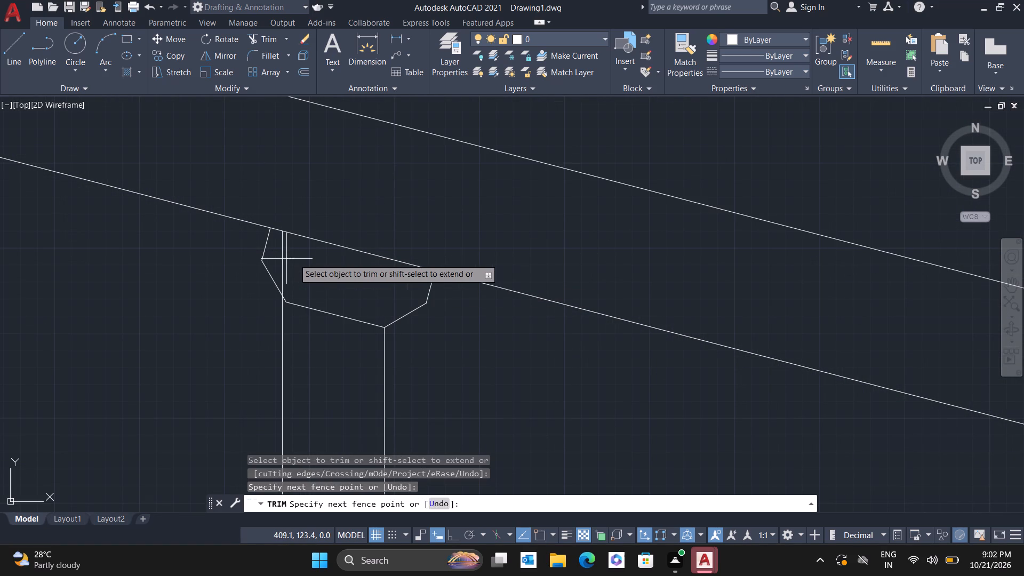
left_click_drag(286, 259, 273, 259)
Trim the fourth post's lines inside the sloping member and inside its chamfered block, and end the Trim command.
scroll(333, 285, "down", 1)
scroll(554, 392, "down", 2)
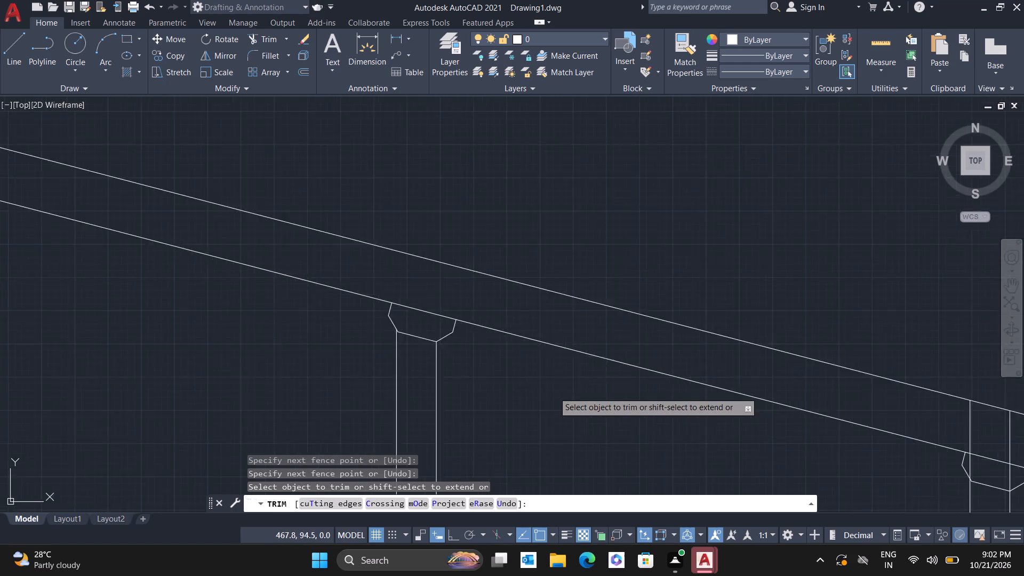
middle_click_drag(573, 392, 395, 293)
scroll(594, 342, "up", 2)
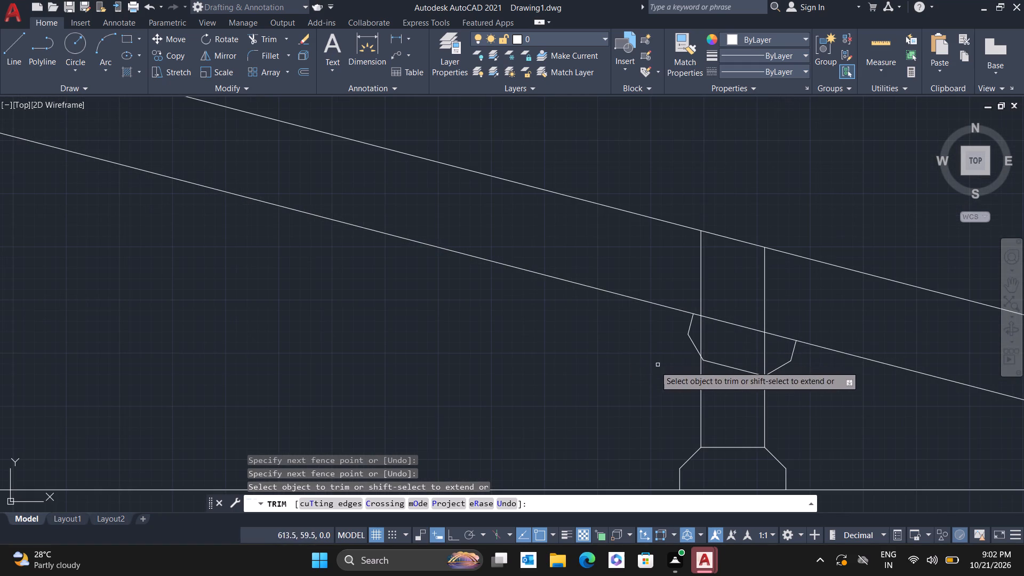
left_click_drag(794, 317, 666, 278)
double_click(662, 276)
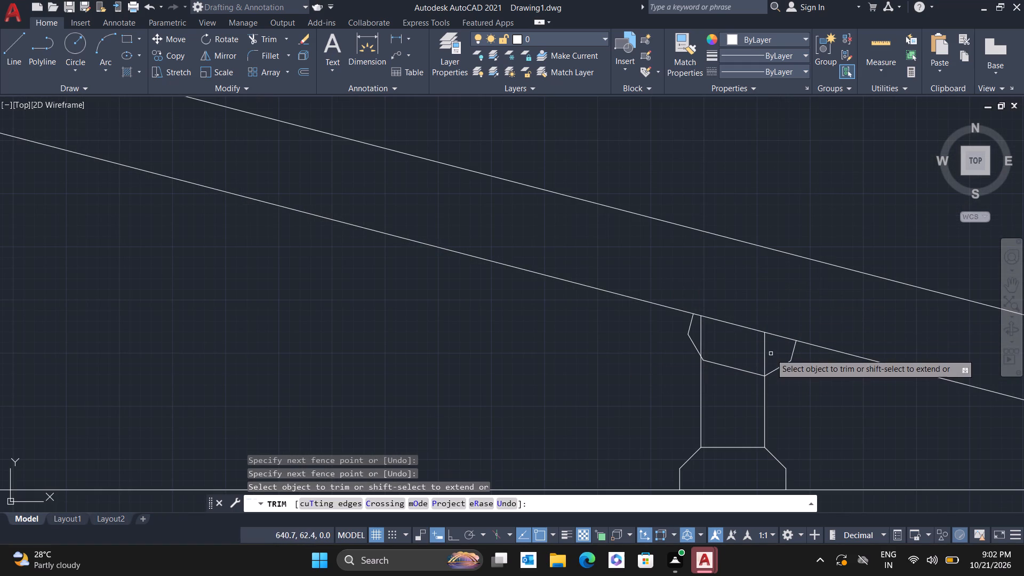
left_click_drag(771, 354, 737, 345)
left_click_drag(730, 343, 718, 342)
left_click(714, 342)
left_click_drag(706, 339, 698, 334)
left_click(698, 334)
left_click(707, 335)
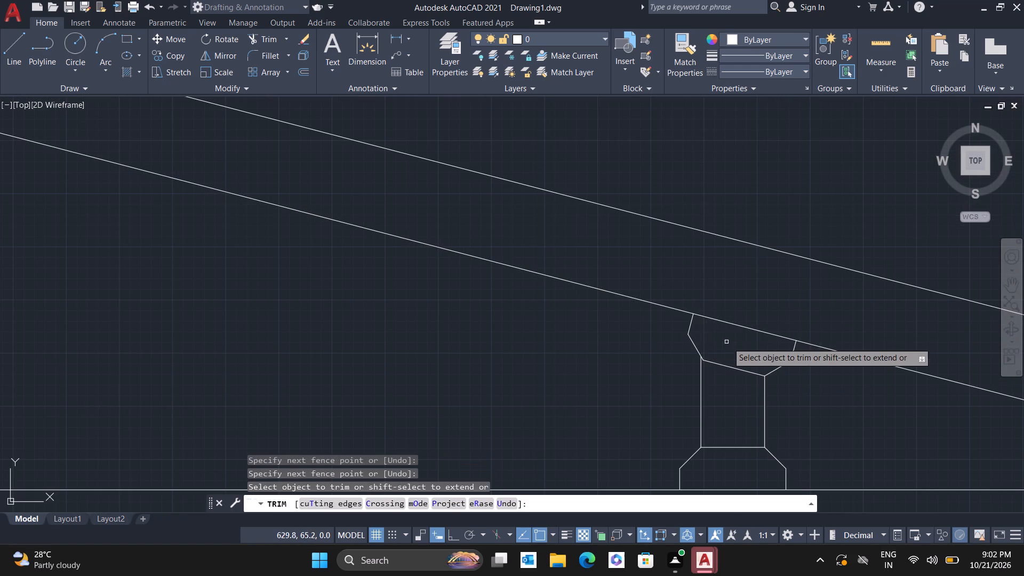
scroll(735, 349, "down", 1)
scroll(539, 355, "down", 2)
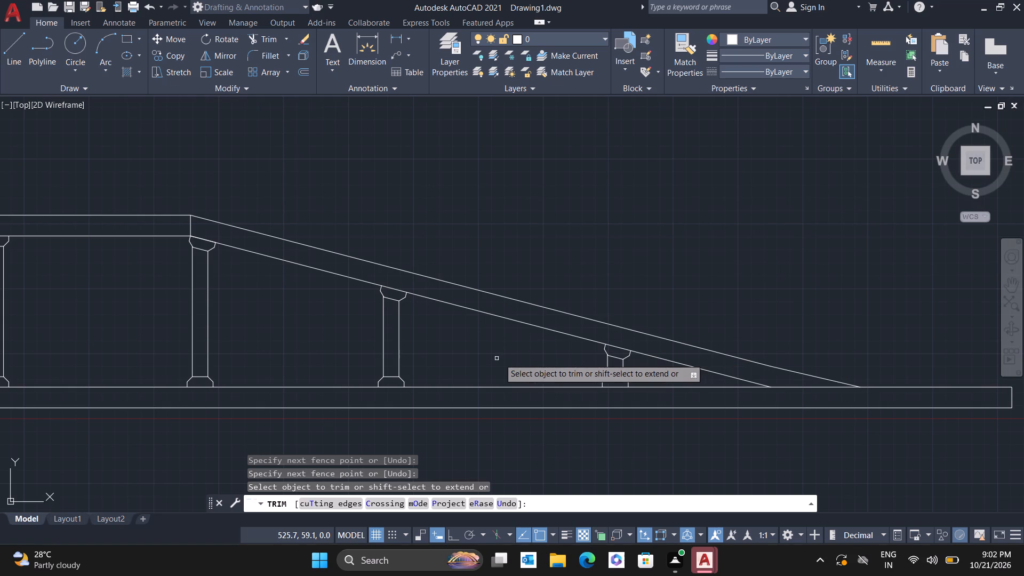
key("Escape")
Start a line in the empty area beyond the base rail's right end, with its first point at about 1229, 0.
scroll(548, 417, "down", 1)
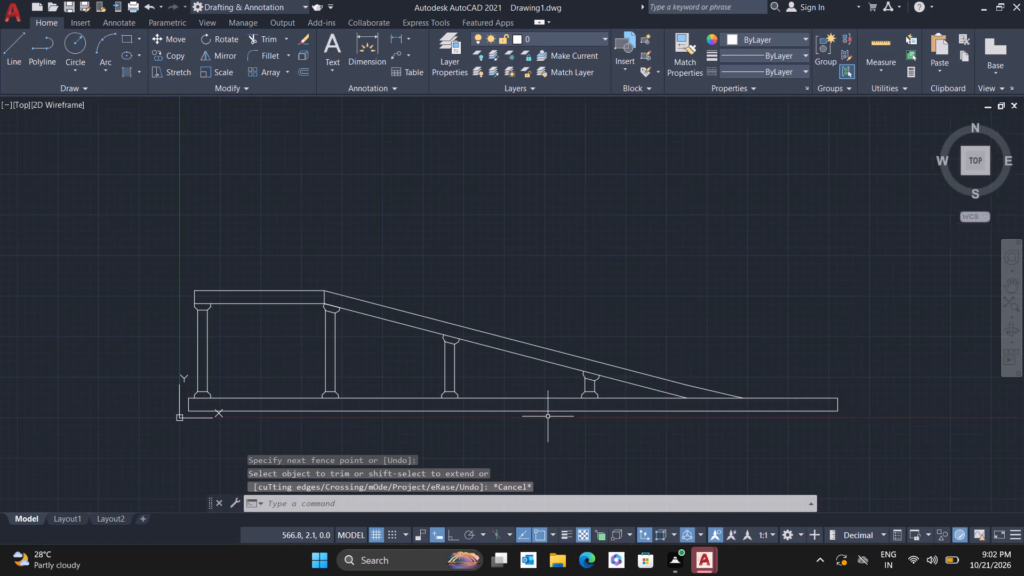
middle_click_drag(526, 423, 578, 352)
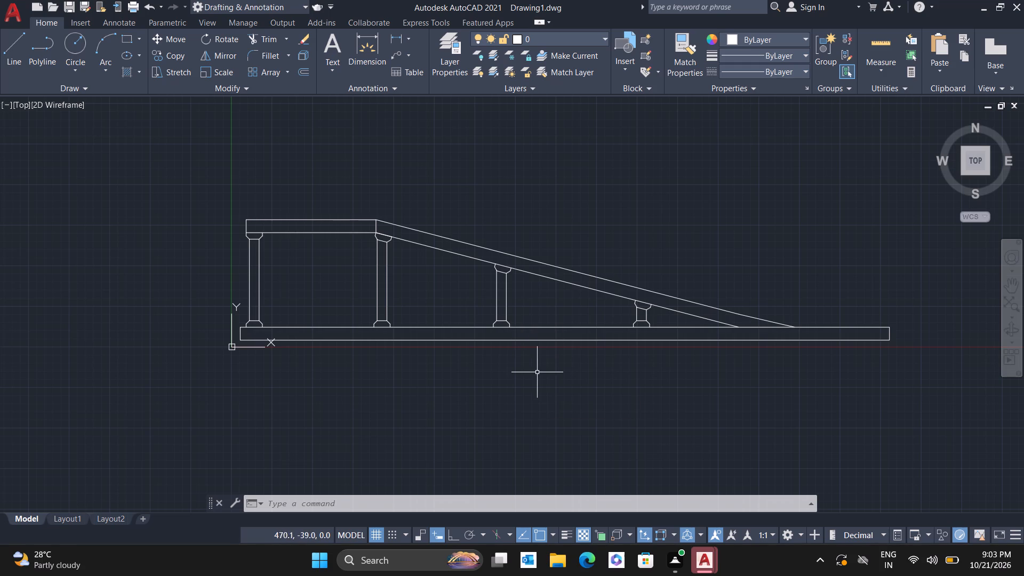
scroll(574, 390, "down", 1)
middle_click_drag(573, 389, 551, 386)
middle_click_drag(667, 439, 465, 389)
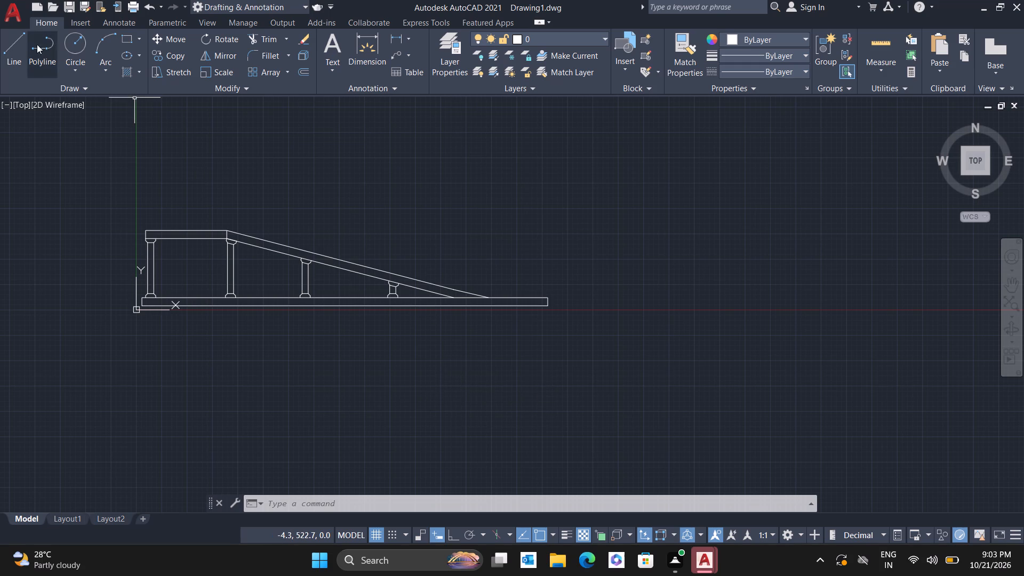
double_click(12, 50)
left_click(635, 310)
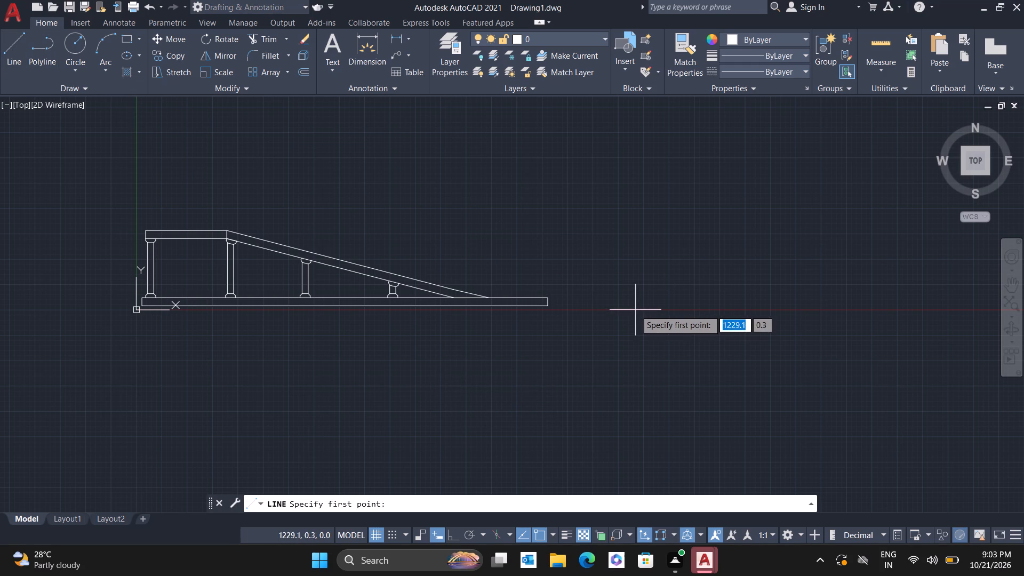
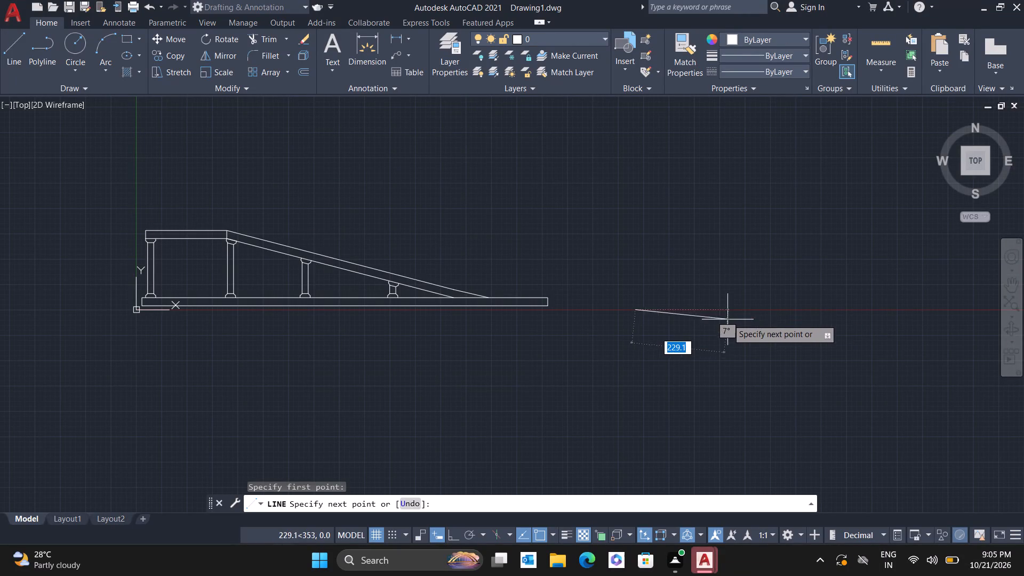
Turn Ortho on, complete the line as a 30-unit horizontal segment beyond the base rail, and end the Line command.
left_click(454, 537)
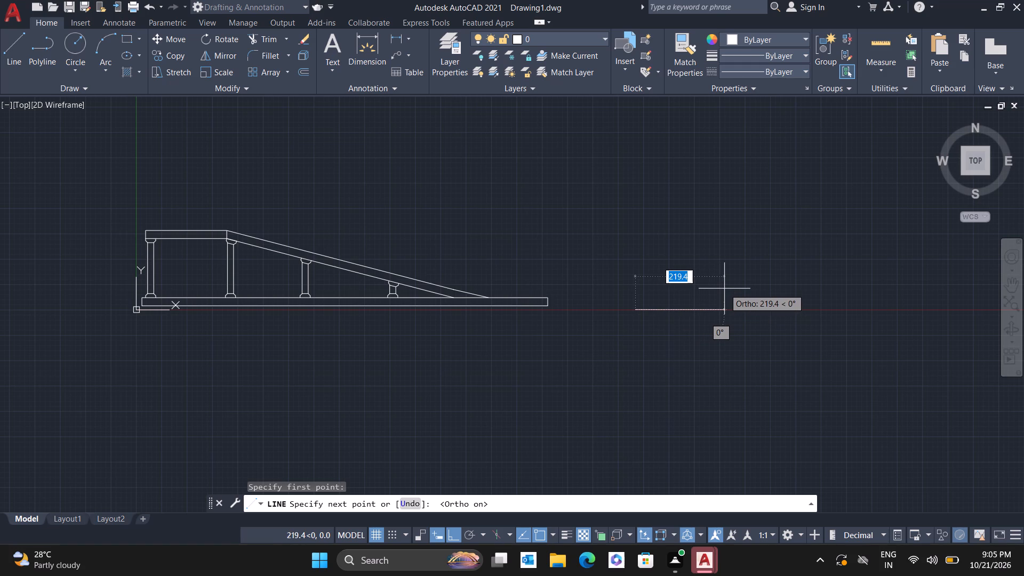
type("30")
key("Return")
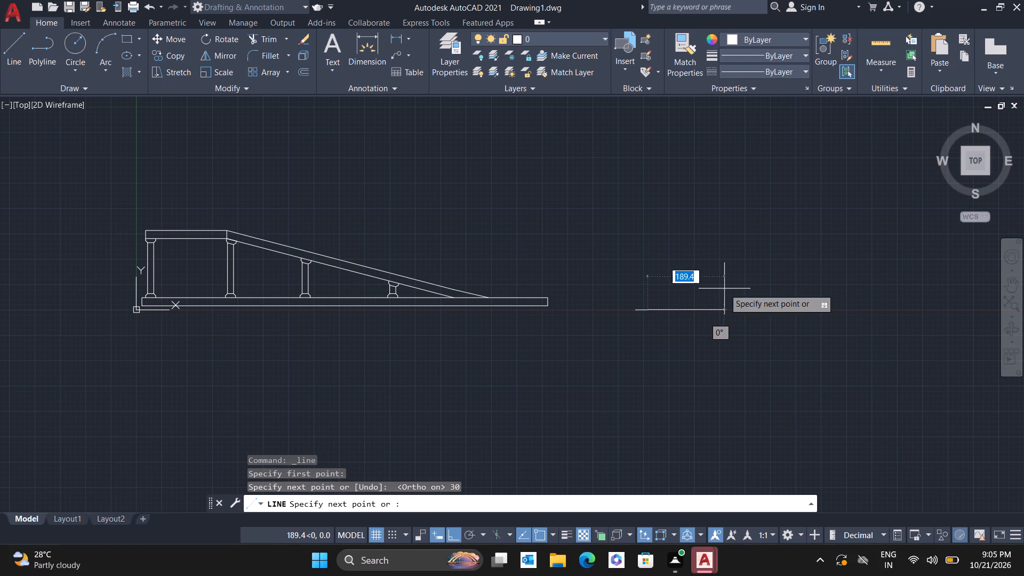
scroll(625, 314, "up", 2)
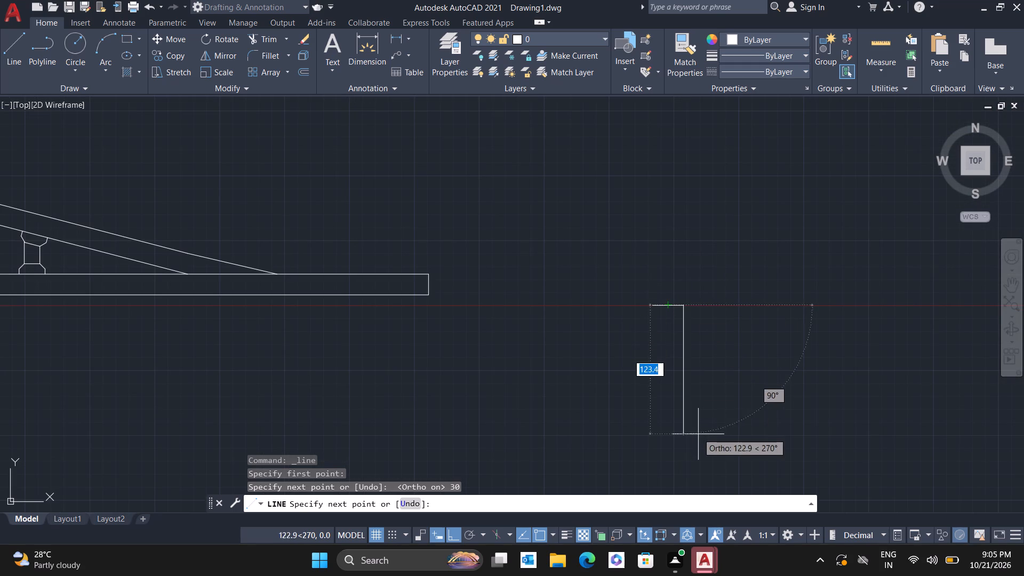
key("Escape")
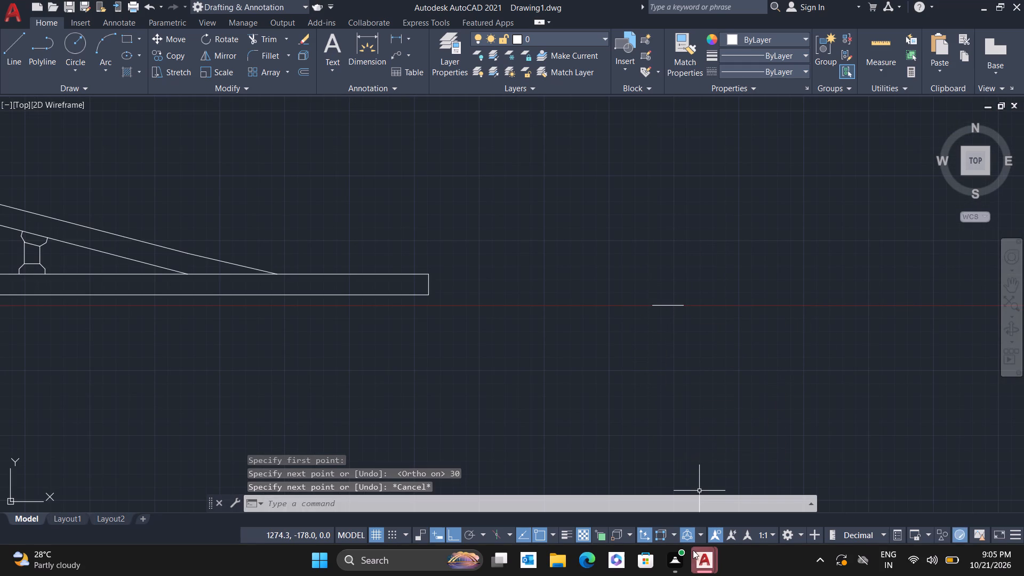
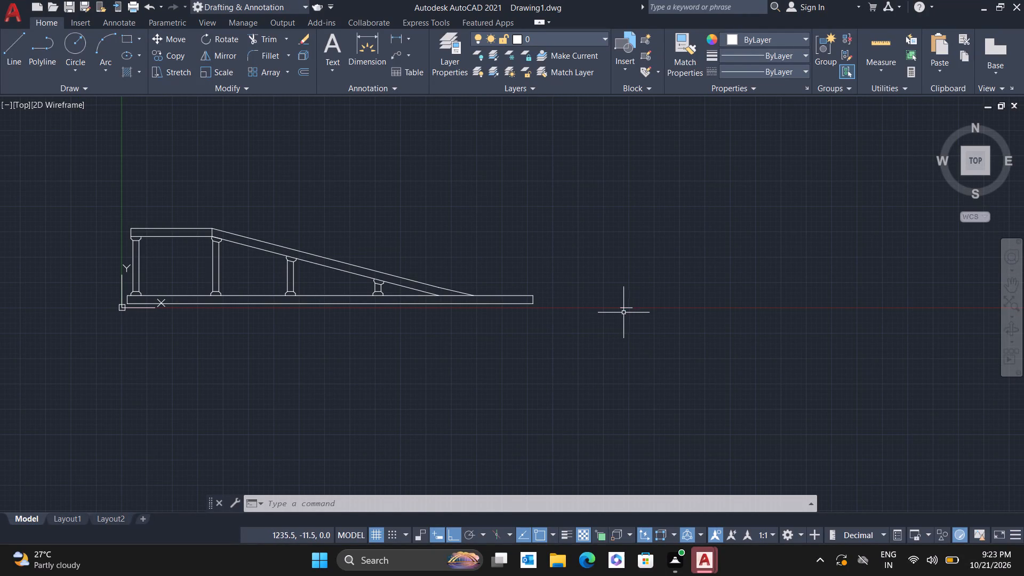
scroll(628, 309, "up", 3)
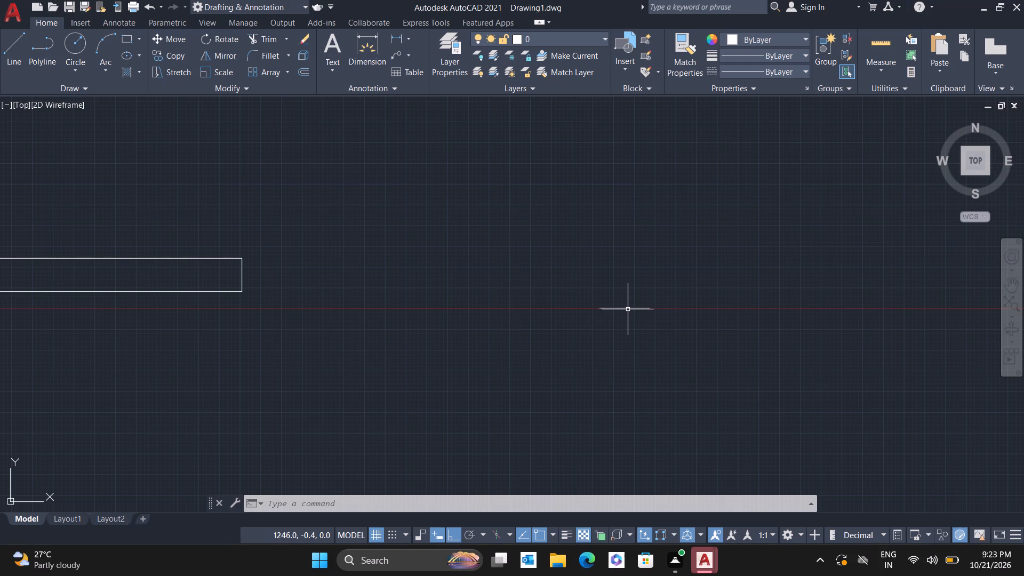
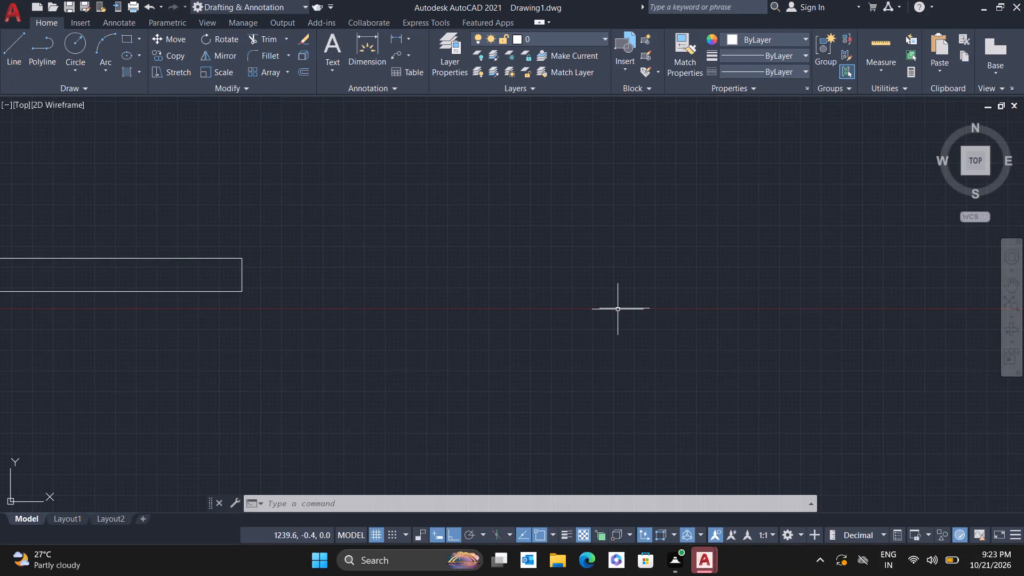
Build a 30 by 3 rectangle on the separate 30-unit line, drawing lines 3 up, 30 across and 3 down.
scroll(618, 309, "down", 3)
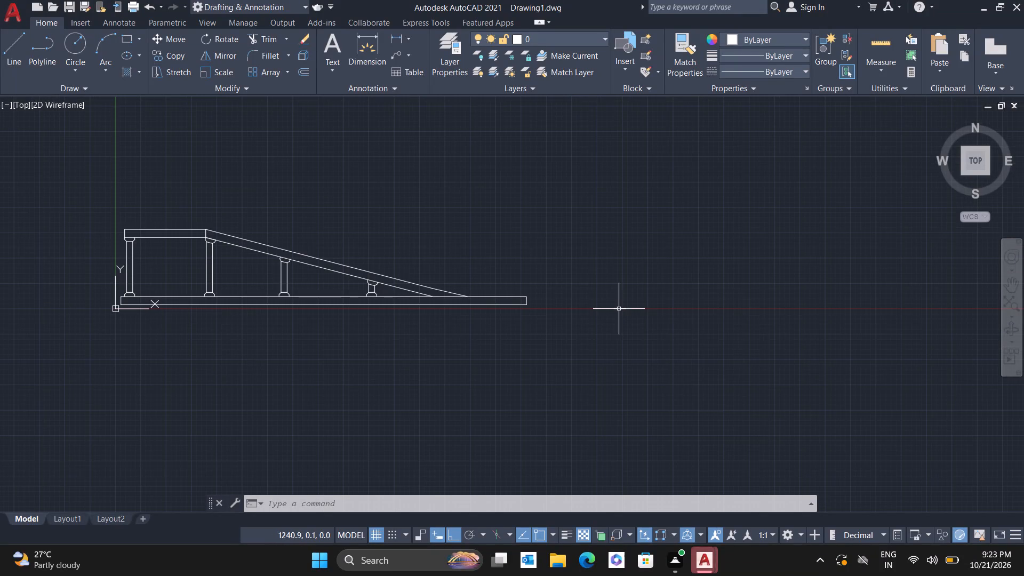
scroll(619, 309, "up", 2)
scroll(619, 309, "down", 2)
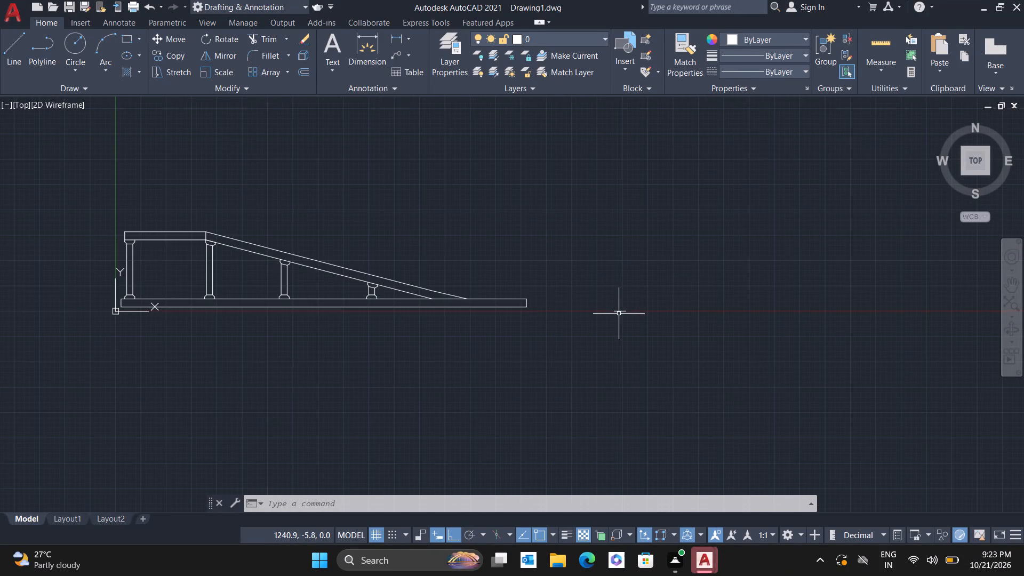
scroll(619, 314, "up", 7)
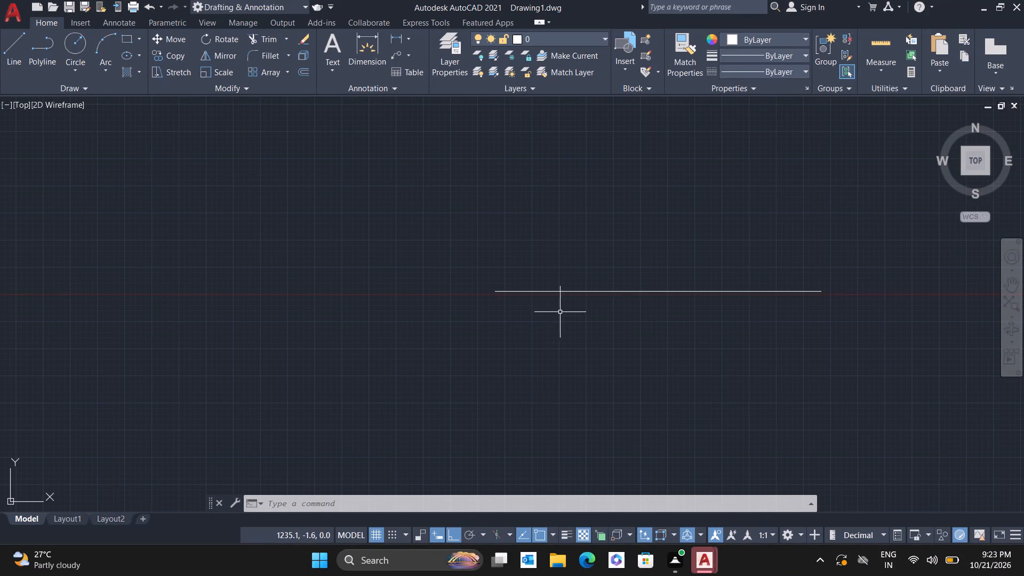
key("l")
key("Return")
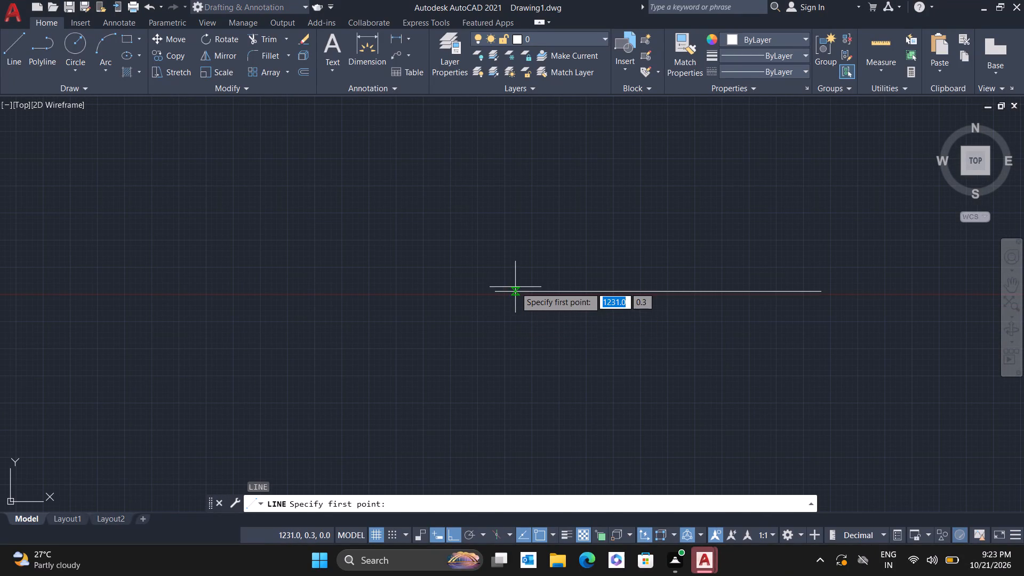
double_click(494, 292)
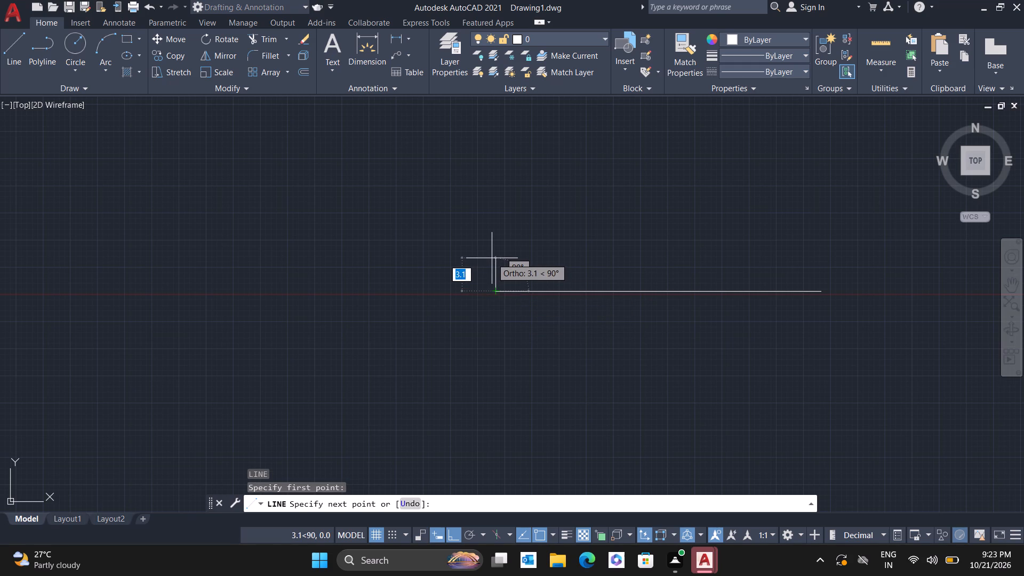
key("3")
key("Return")
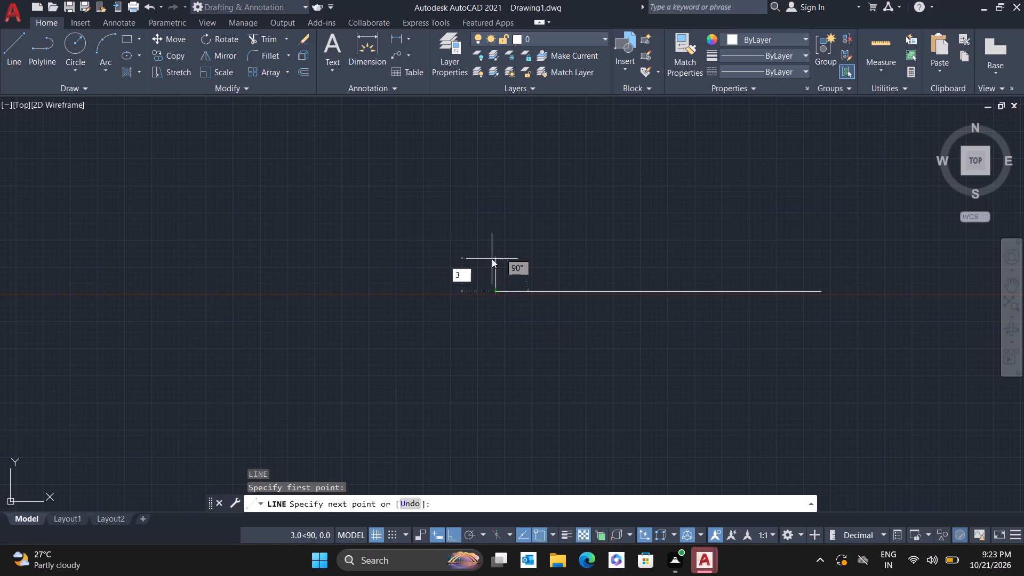
type("30")
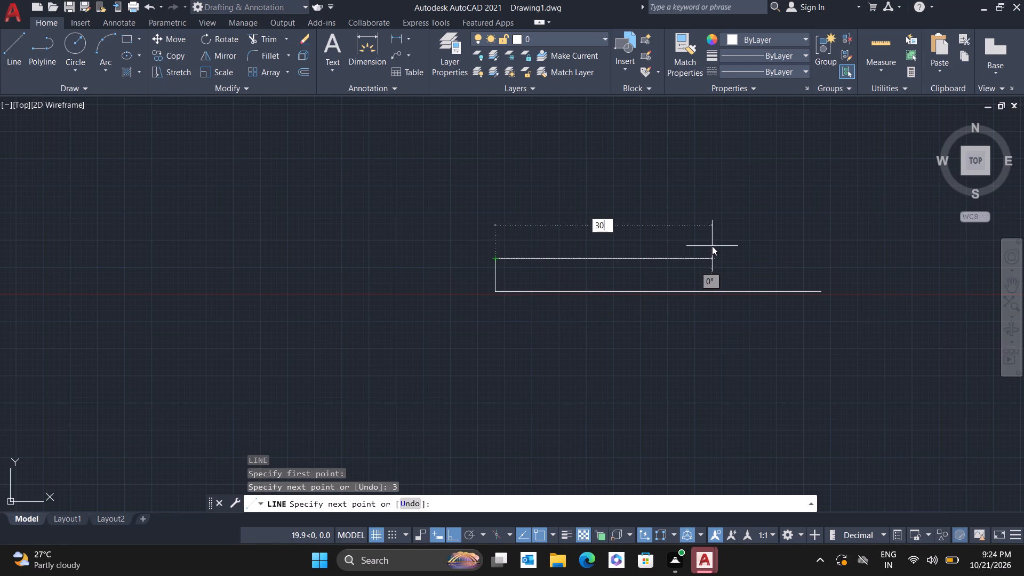
key("Return")
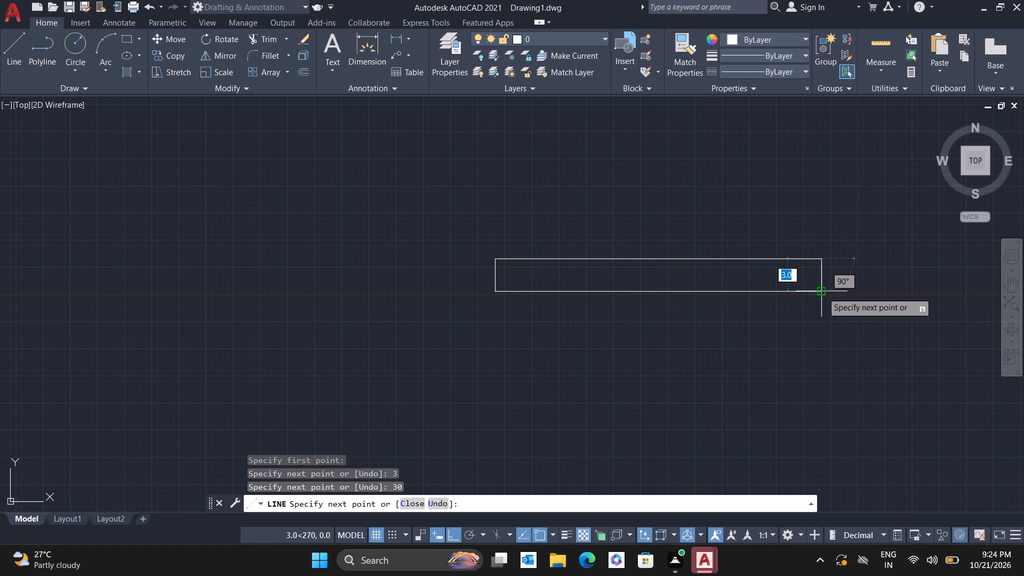
key("3")
key("Return")
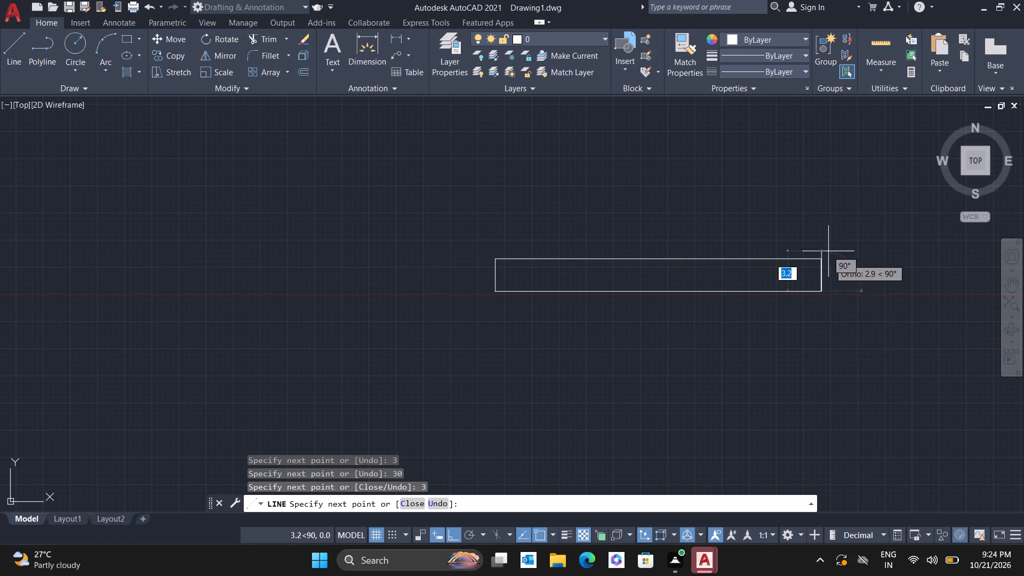
Continue the lines 6 up, 30 back and 3 down to stack a second 3-unit-high band on the rectangle.
key("6")
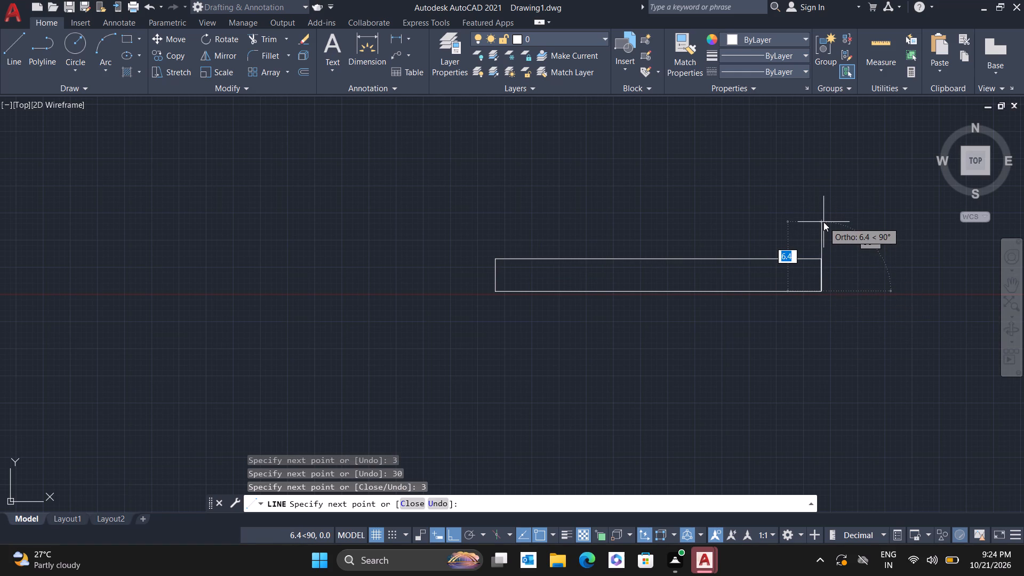
key("Return")
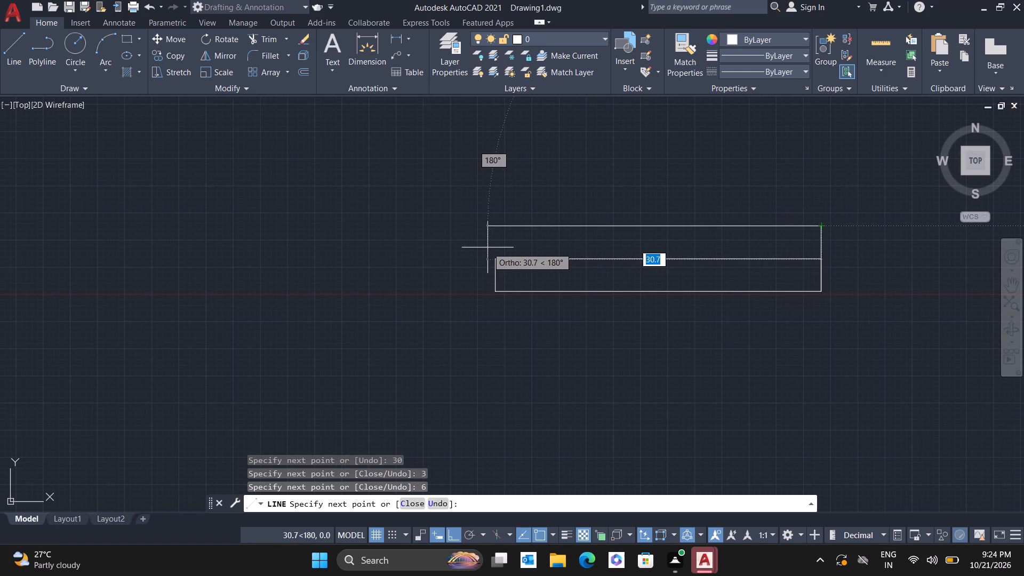
type("30")
key("Return")
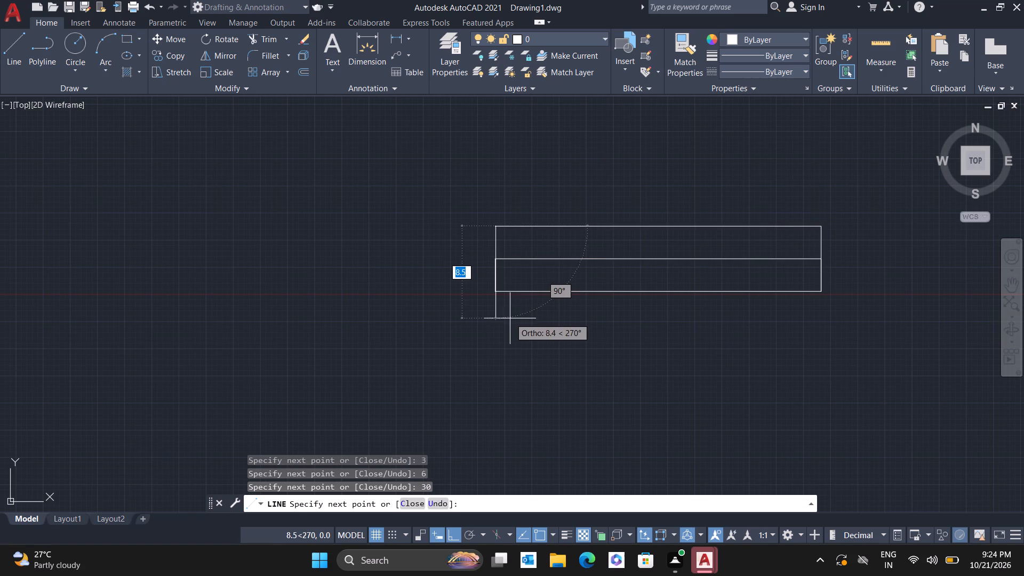
key("3")
key("Return")
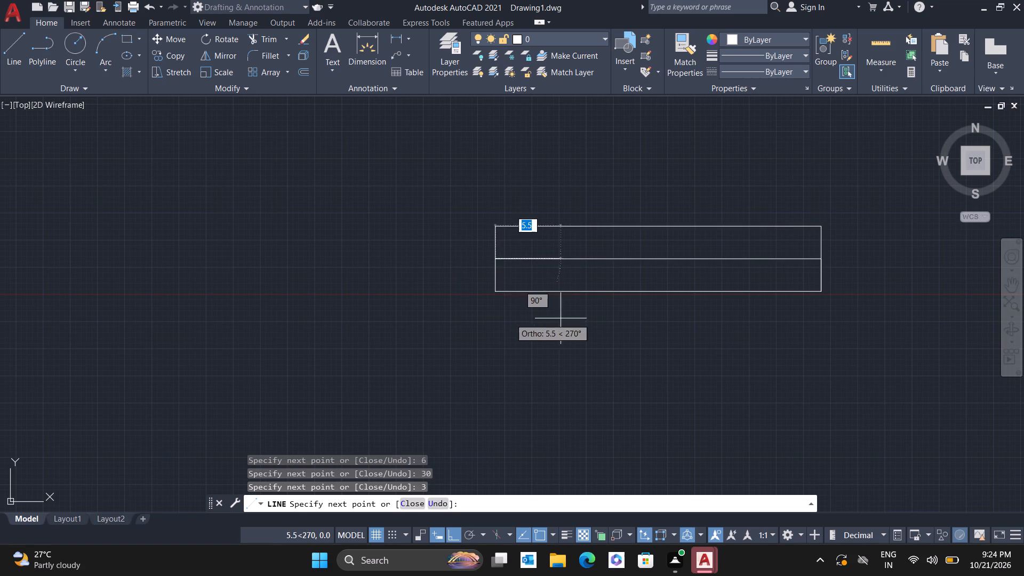
key("Escape")
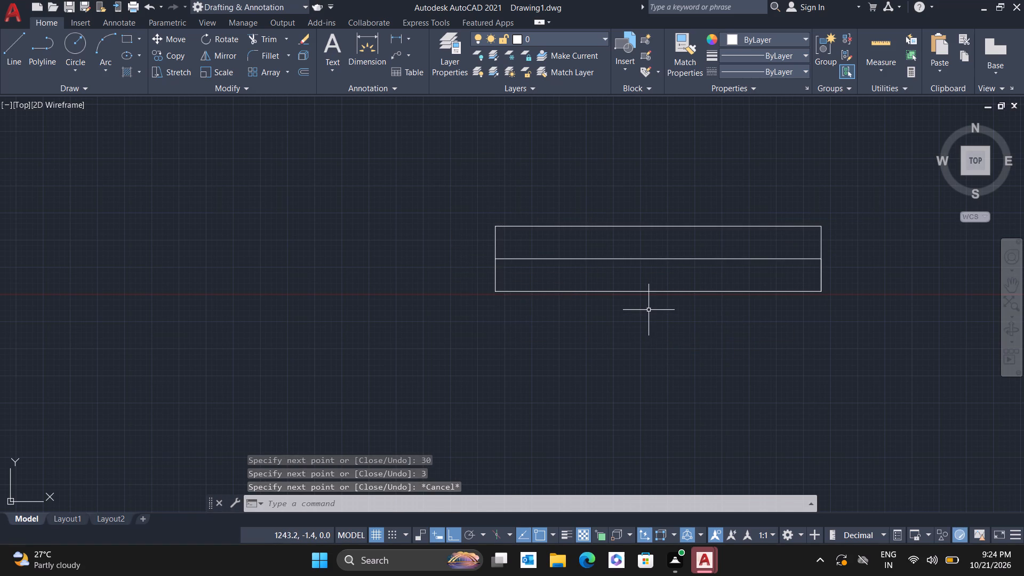
Draw a block 10 wide and 15 high on the base's top edge, starting about 1.8 in from its left end.
key("l")
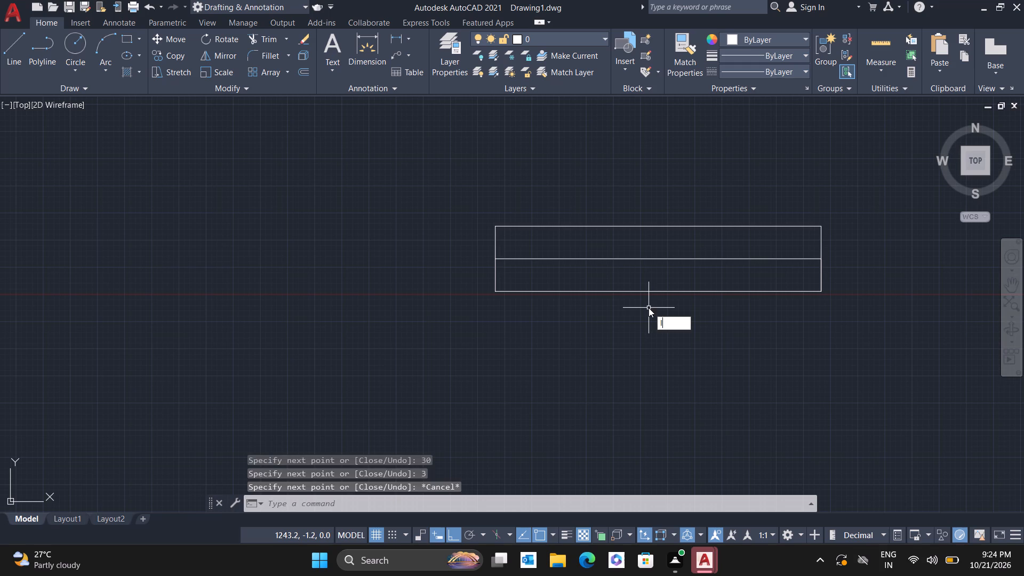
key("Return")
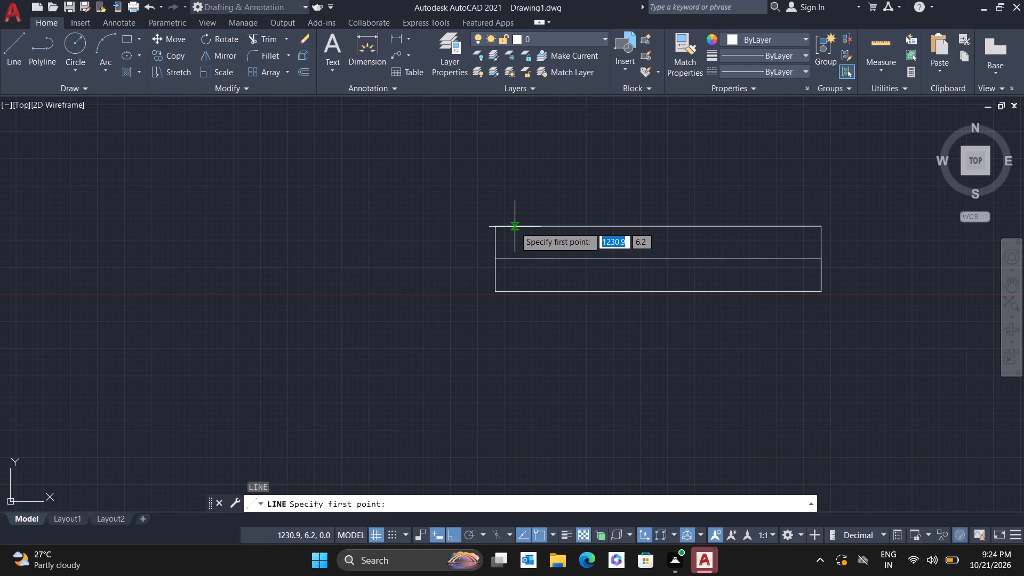
left_click(515, 227)
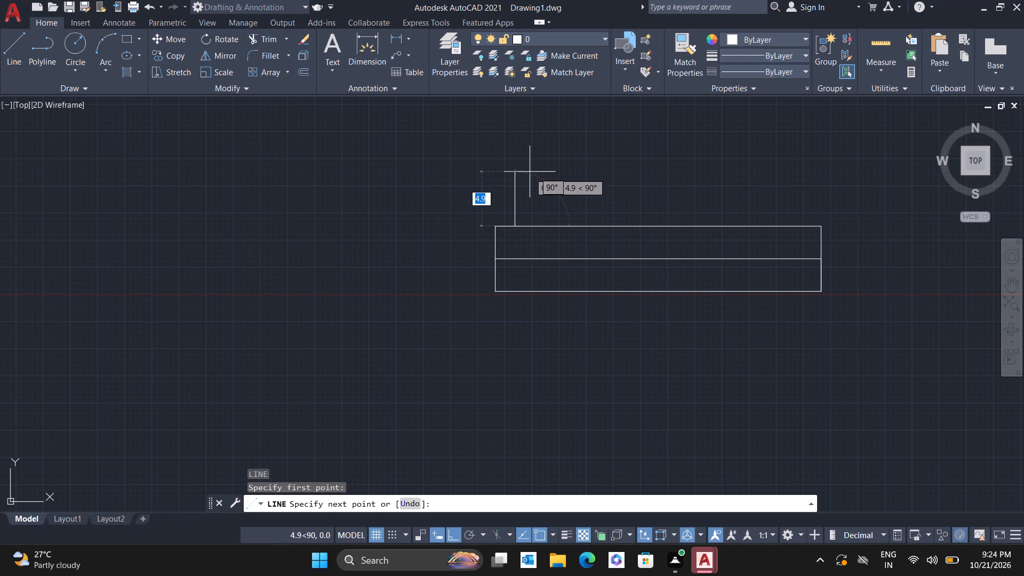
scroll(525, 160, "down", 1)
middle_click_drag(525, 160, 500, 262)
scroll(525, 160, "down", 1)
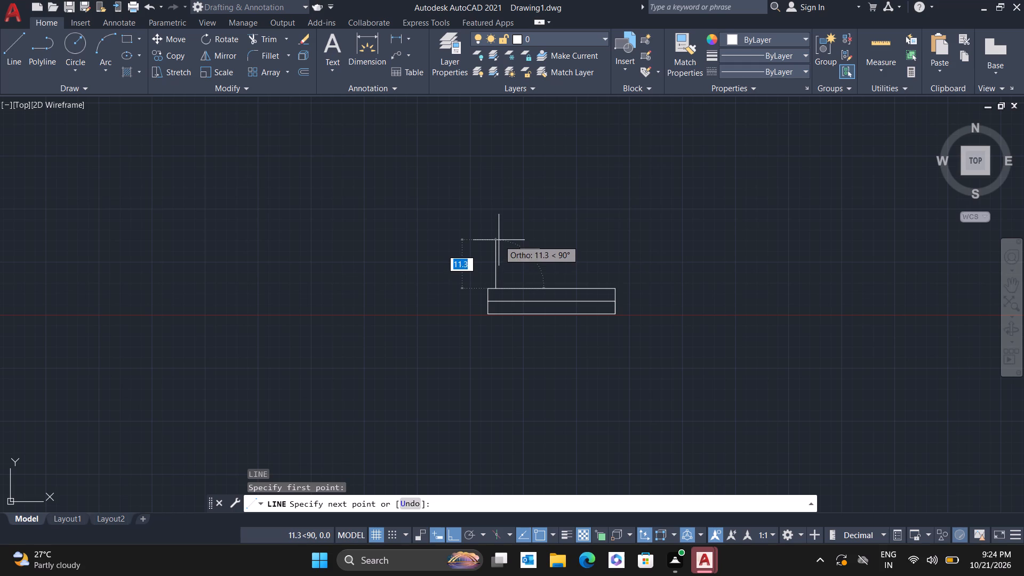
type("15")
key("Return")
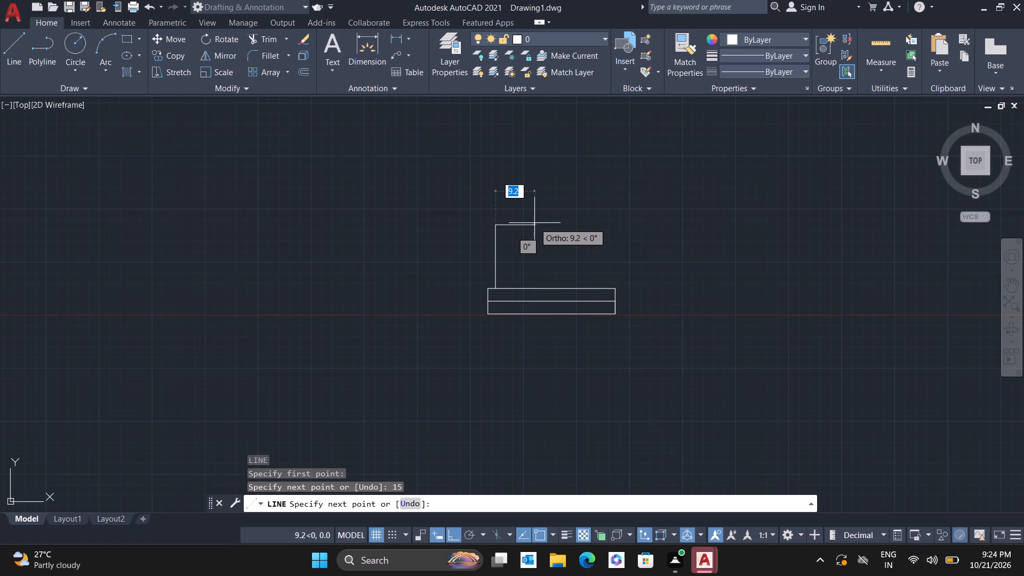
type("10")
key("Return")
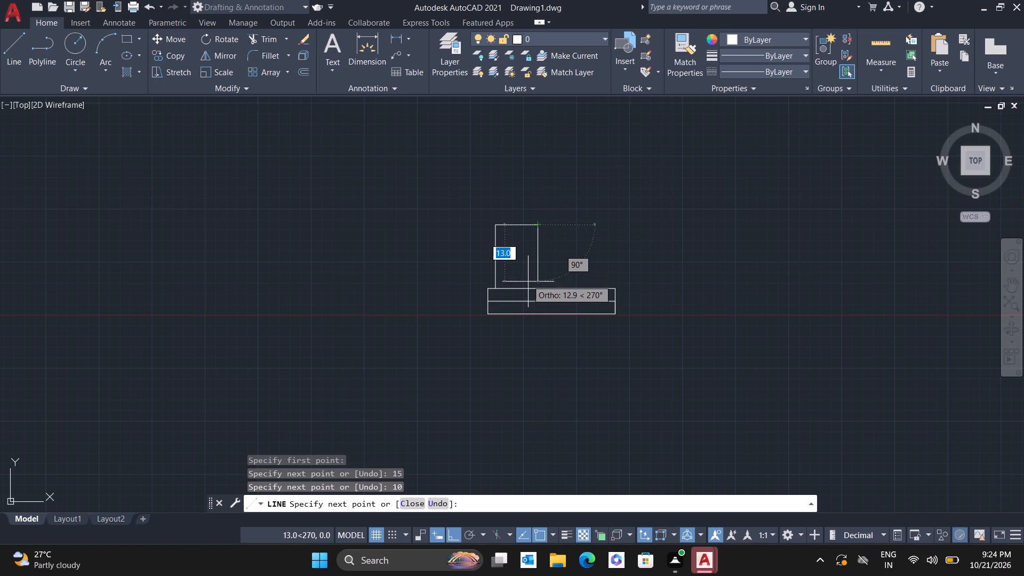
left_click(539, 287)
key("Escape")
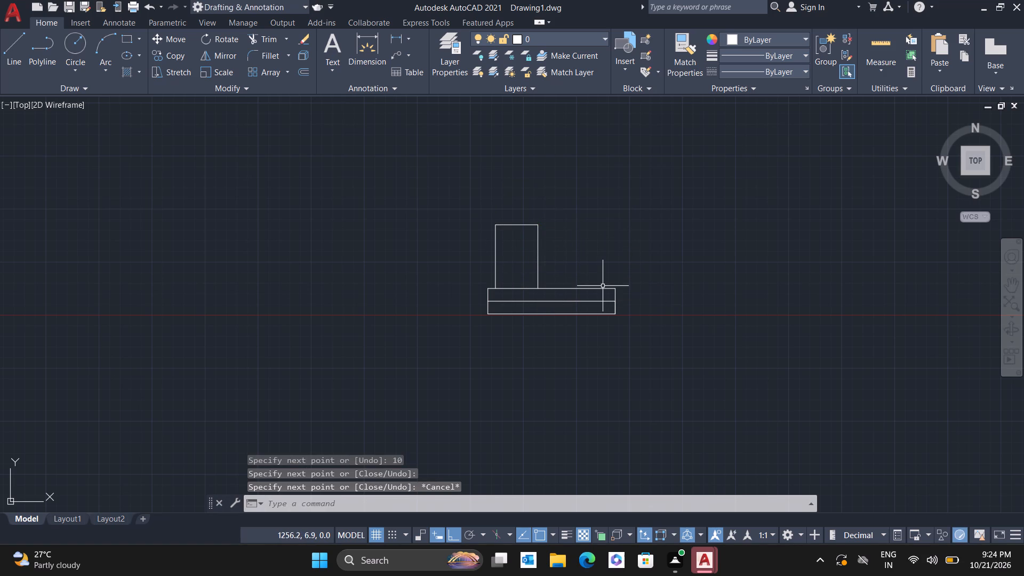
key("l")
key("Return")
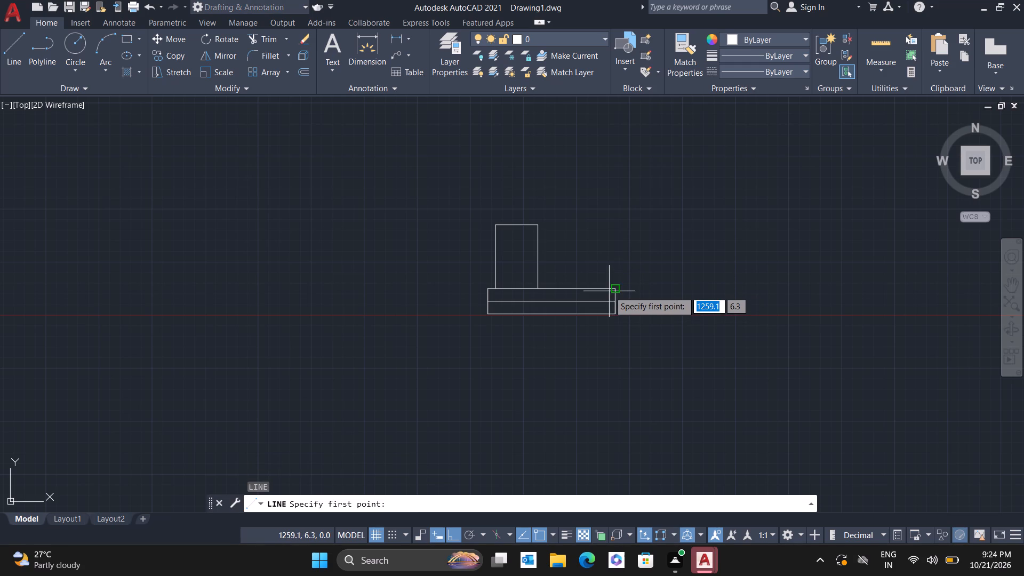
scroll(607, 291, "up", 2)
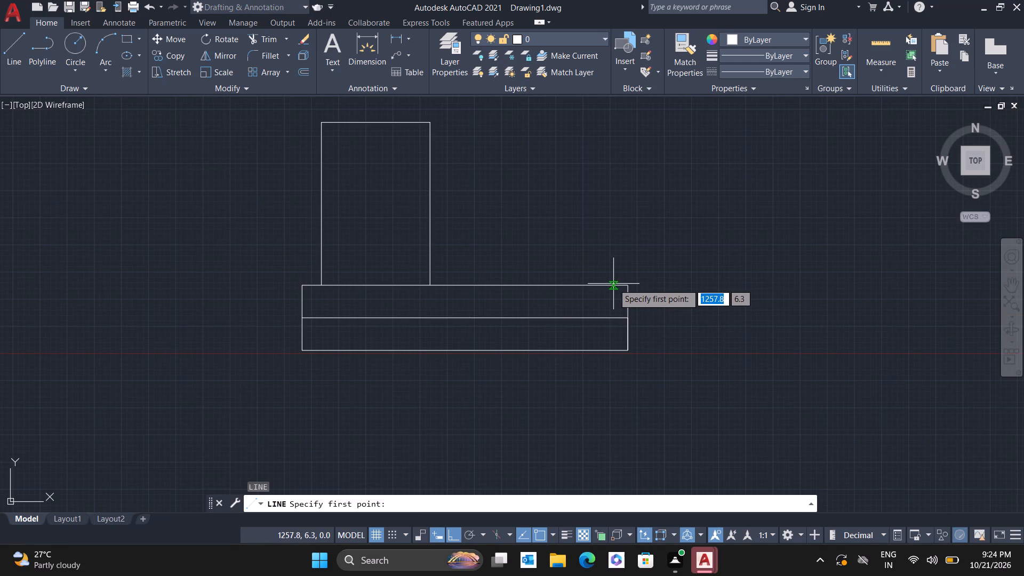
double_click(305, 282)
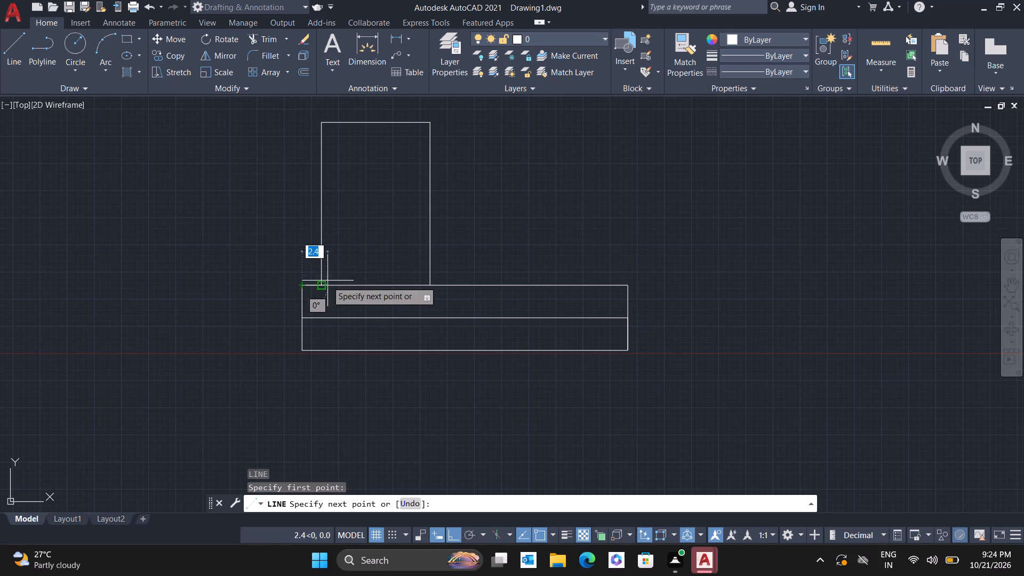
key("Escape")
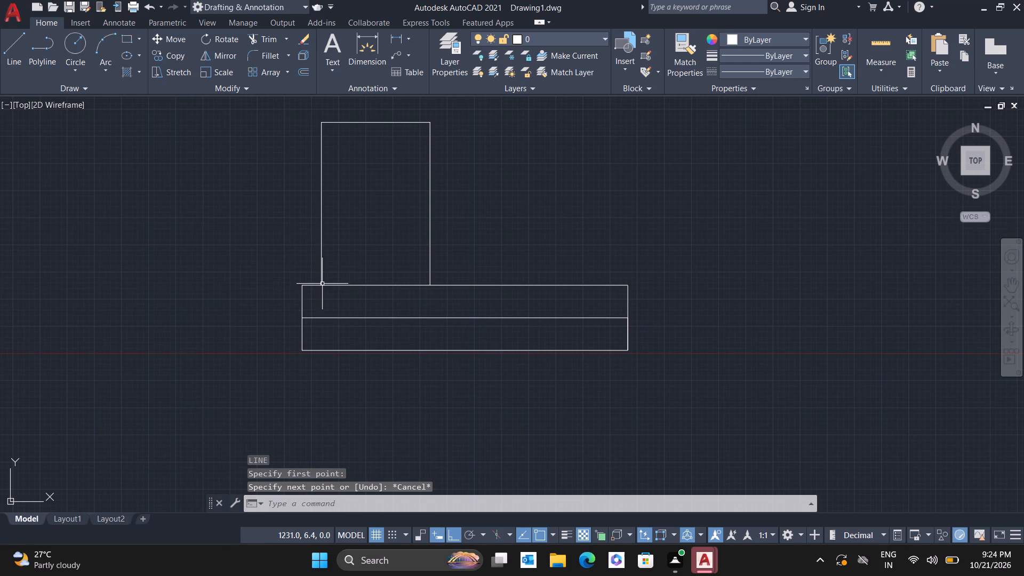
Draw a second block 10 wide and 15 high on the base's top edge, offset 1.8 inward from its right corner.
left_click(19, 48)
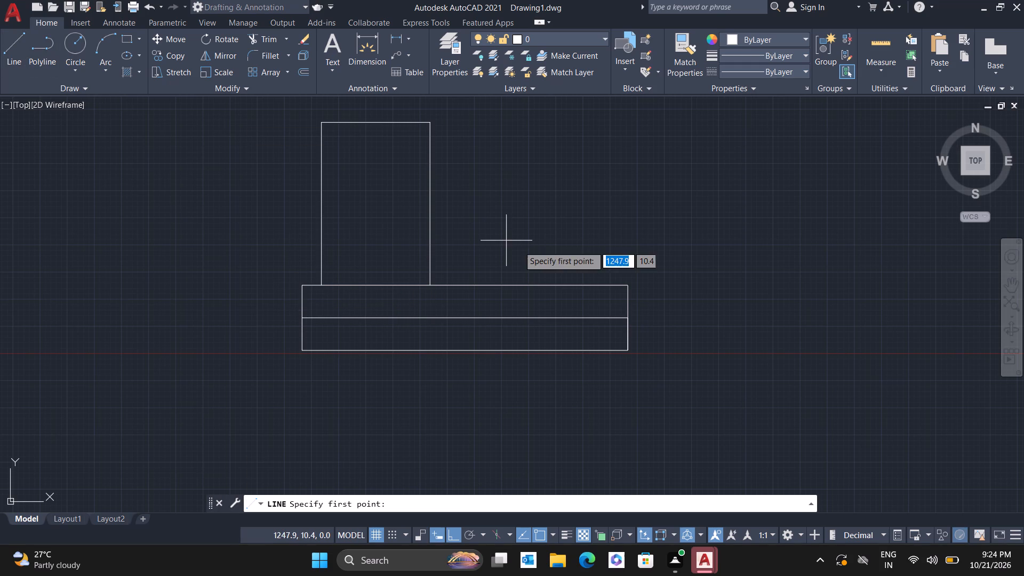
left_click(625, 287)
type("1.8")
key("Return")
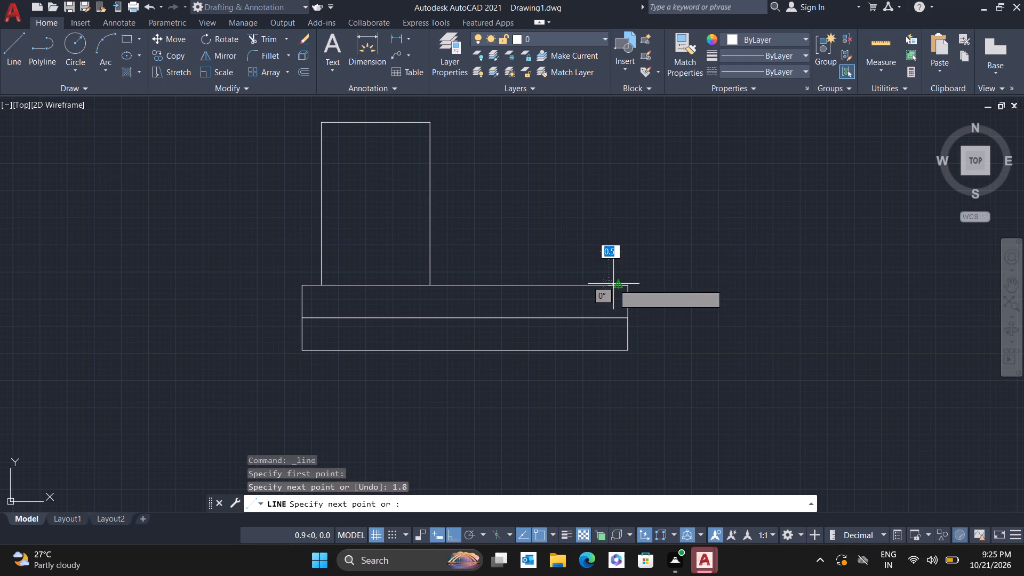
middle_click_drag(597, 139, 564, 247)
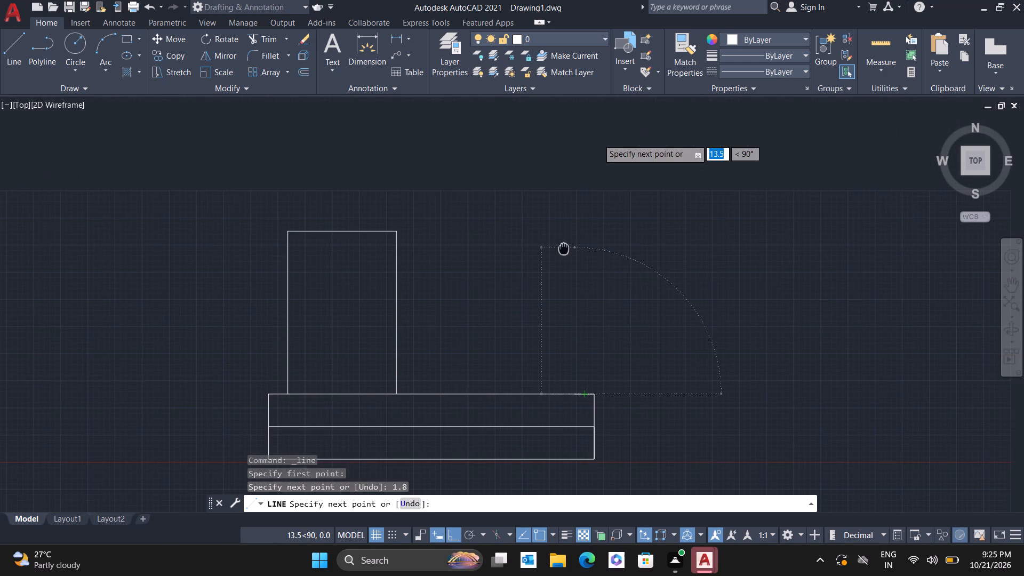
middle_click_drag(564, 247, 563, 247)
type("15")
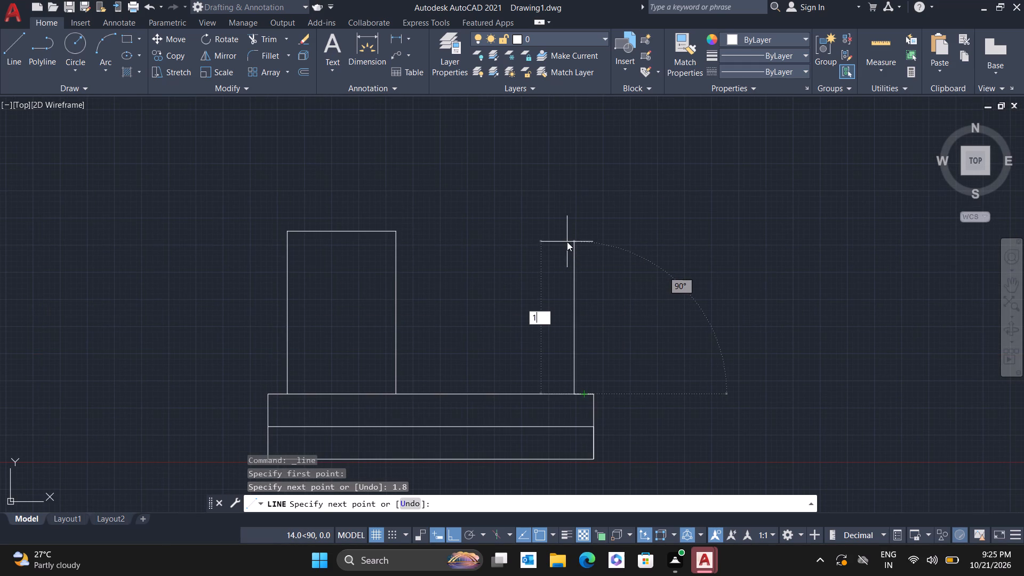
key("Return")
type("10")
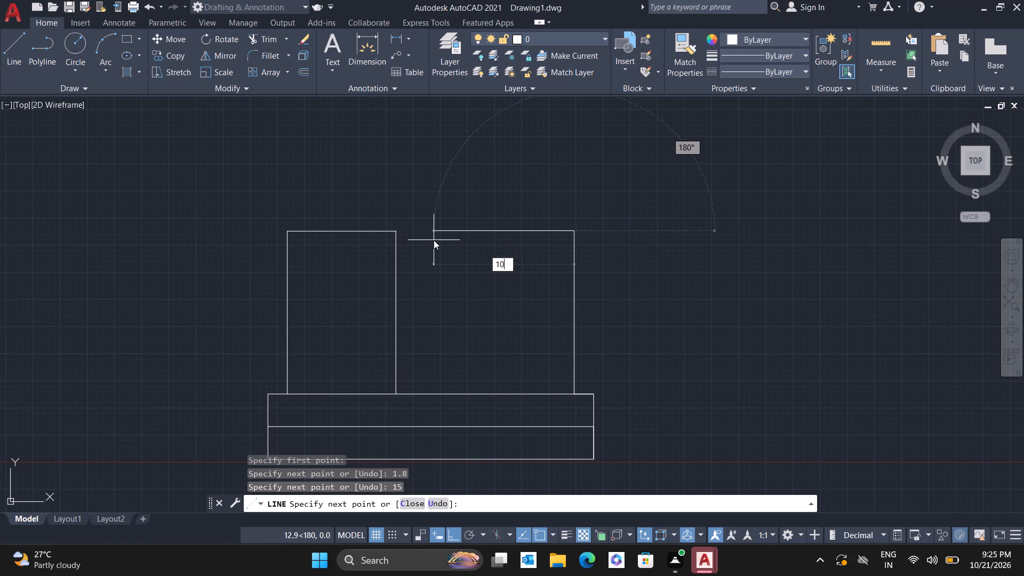
key("Return")
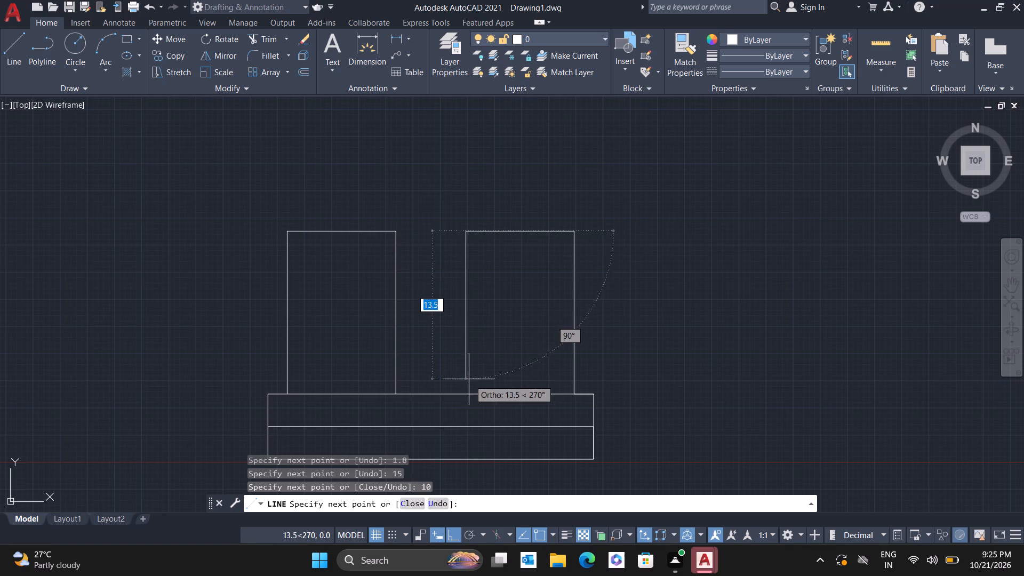
left_click(468, 393)
key("Escape")
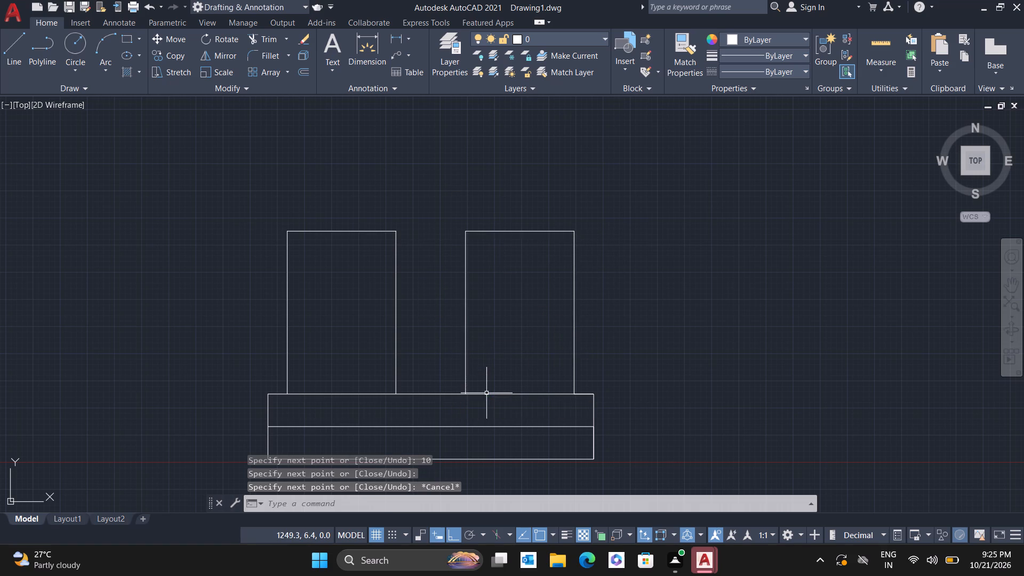
With Ortho off, move the base and both blocks by the base's lower-left corner onto the top corner where beam meets sloping member.
scroll(365, 277, "down", 1)
scroll(391, 323, "down", 1)
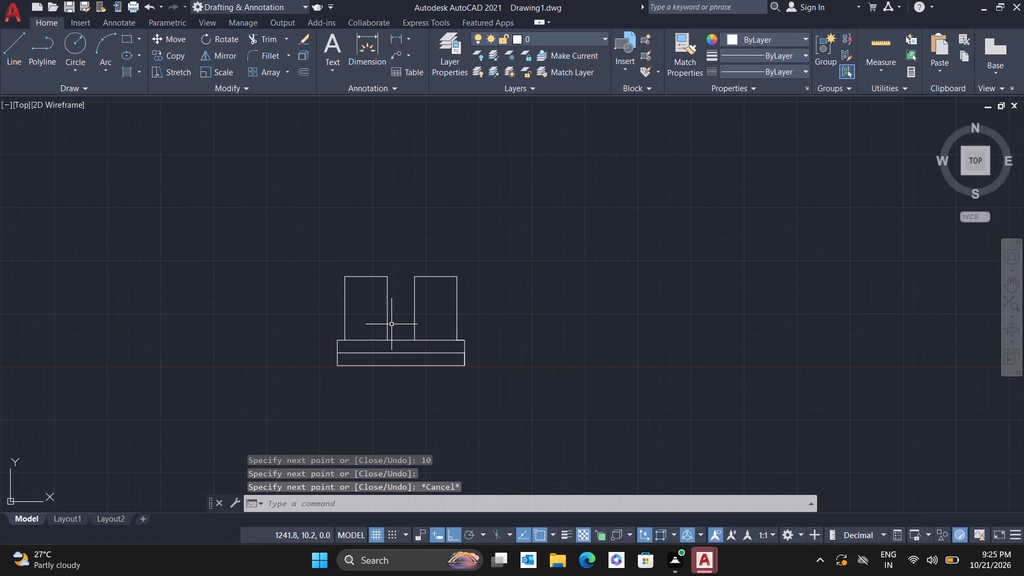
scroll(418, 347, "down", 1)
left_click(457, 373)
left_click(348, 277)
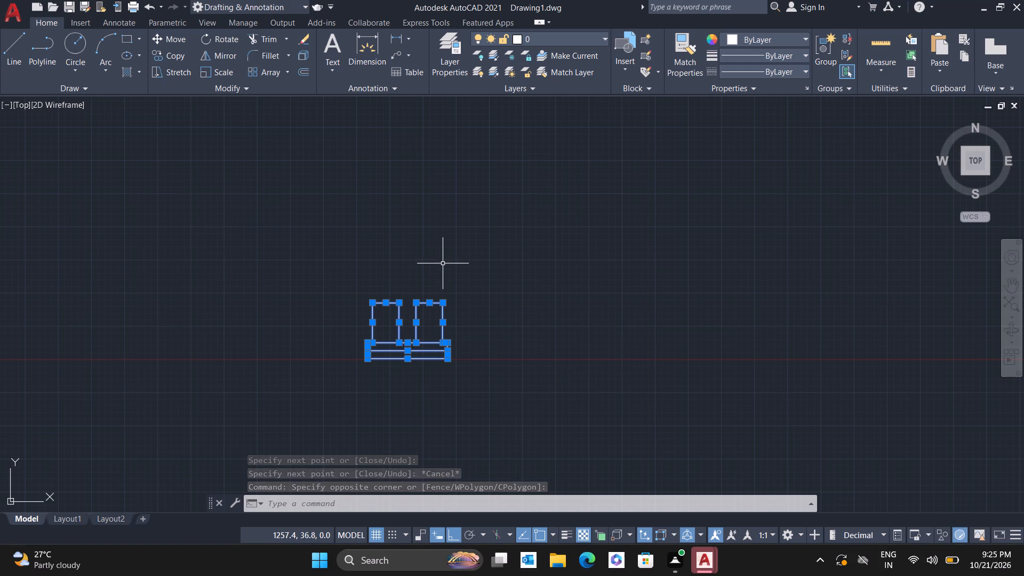
key("m")
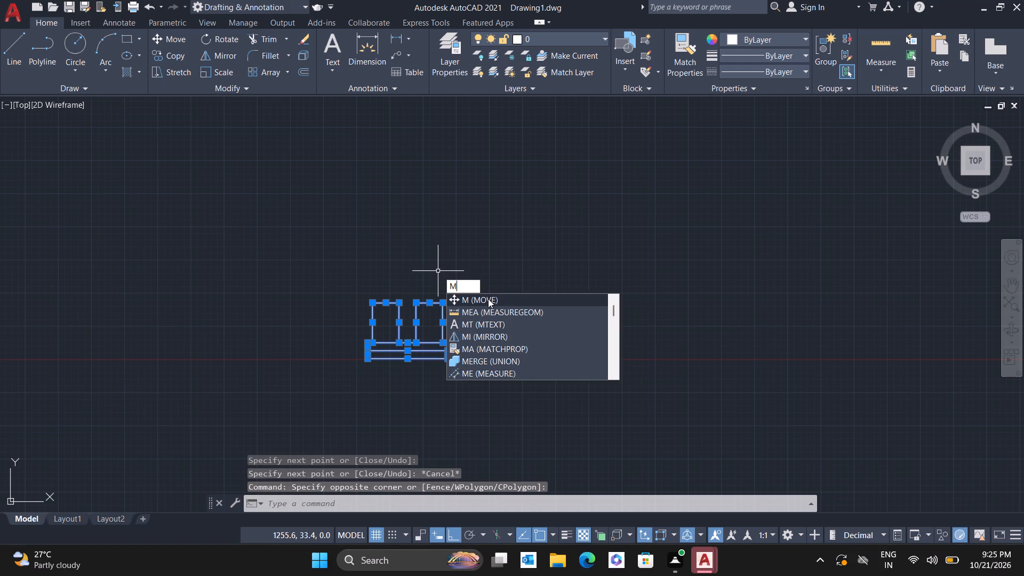
left_click(488, 298)
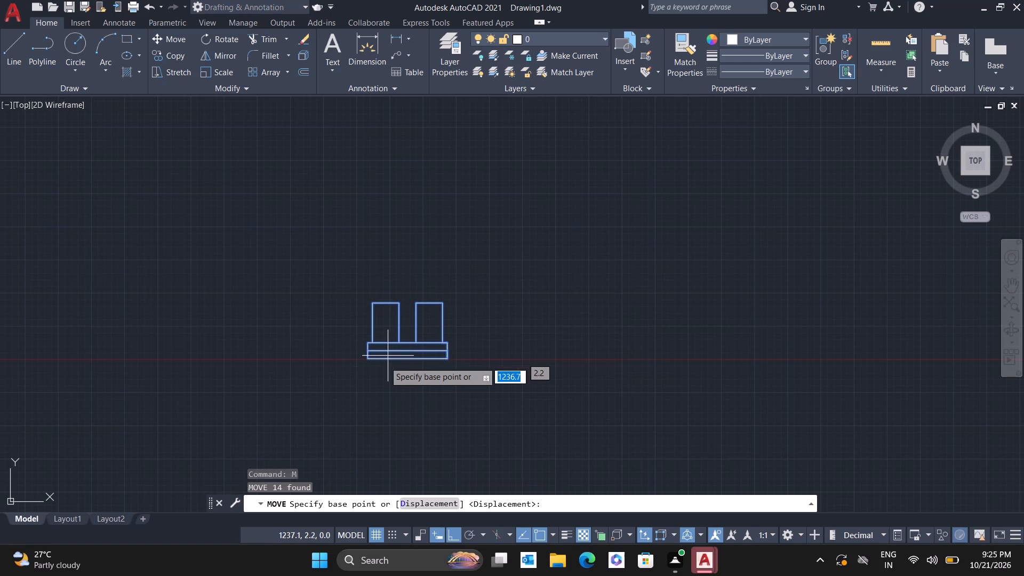
left_click(367, 359)
scroll(254, 350, "down", 1)
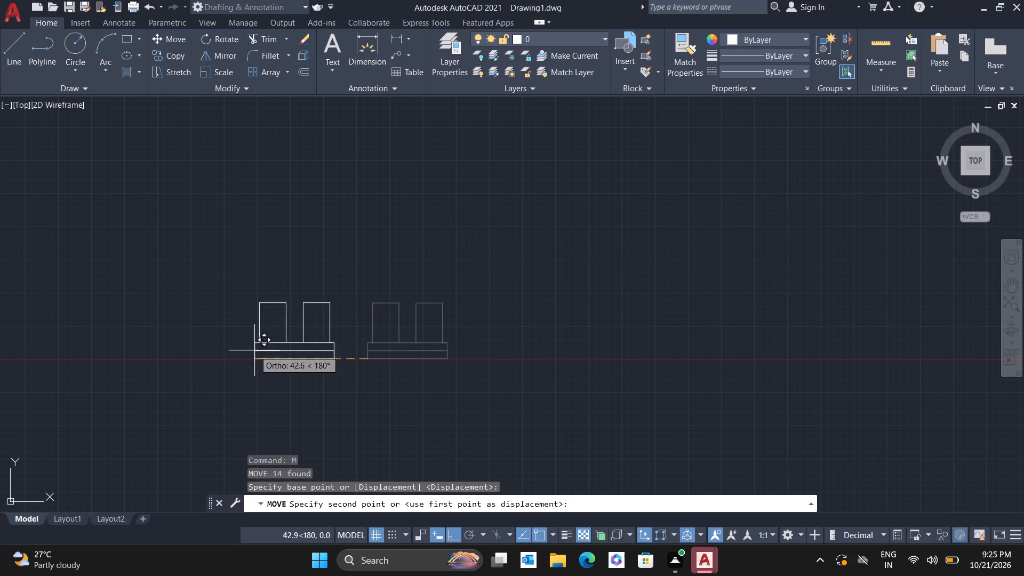
scroll(254, 350, "down", 2)
middle_click_drag(234, 350, 805, 342)
scroll(234, 350, "down", 1)
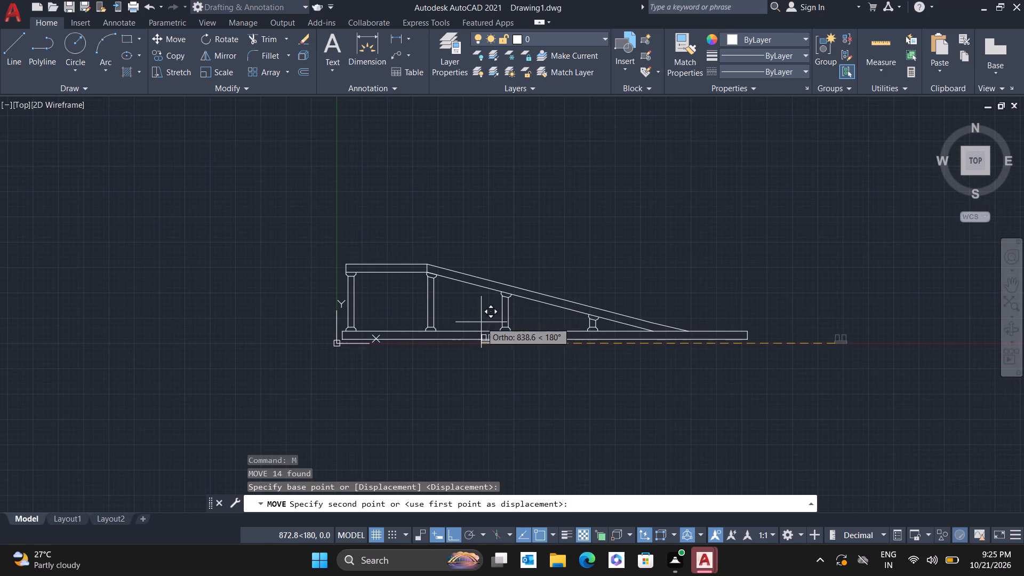
left_click(451, 533)
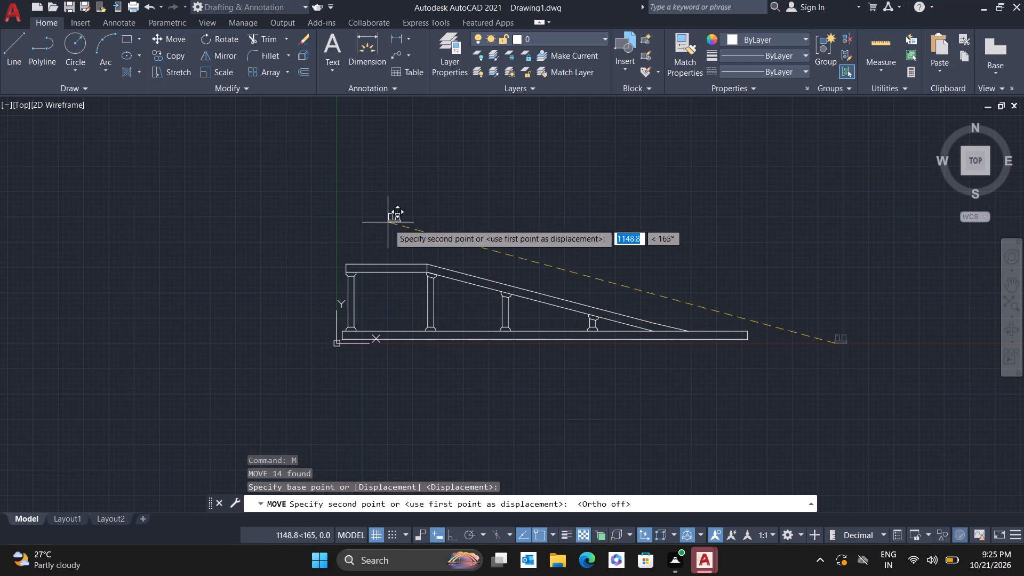
scroll(412, 245, "up", 3)
scroll(479, 310, "up", 3)
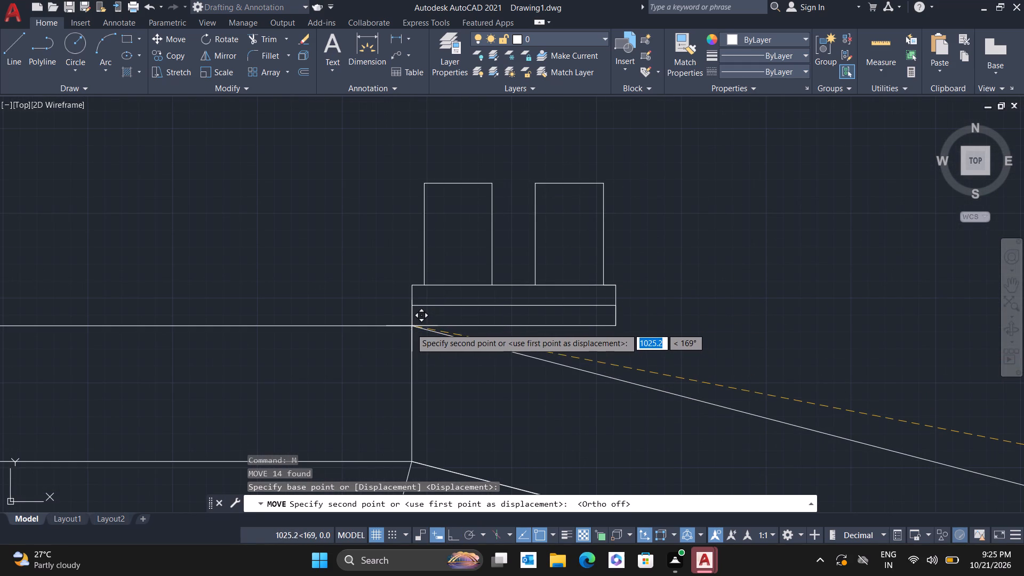
left_click(410, 326)
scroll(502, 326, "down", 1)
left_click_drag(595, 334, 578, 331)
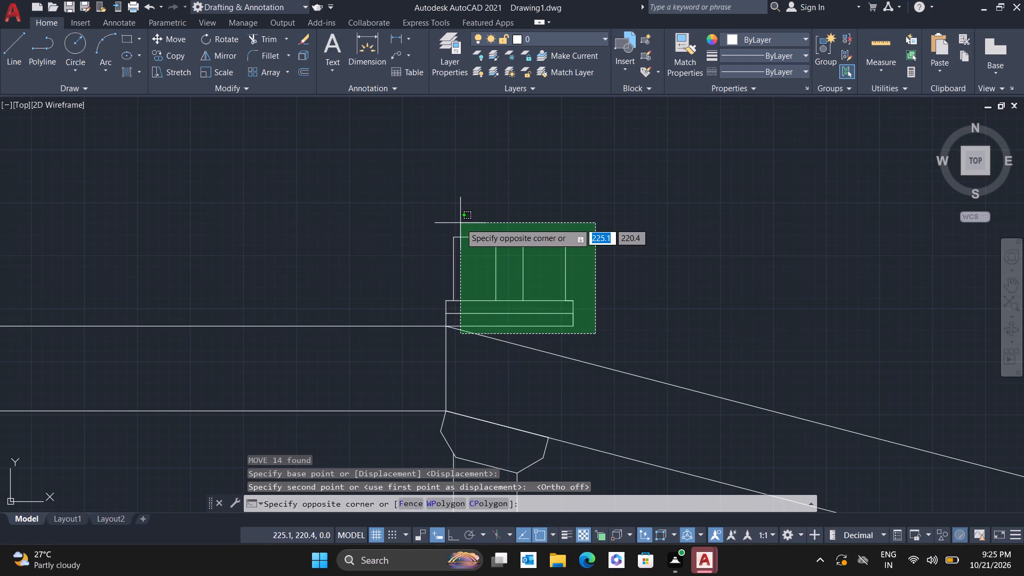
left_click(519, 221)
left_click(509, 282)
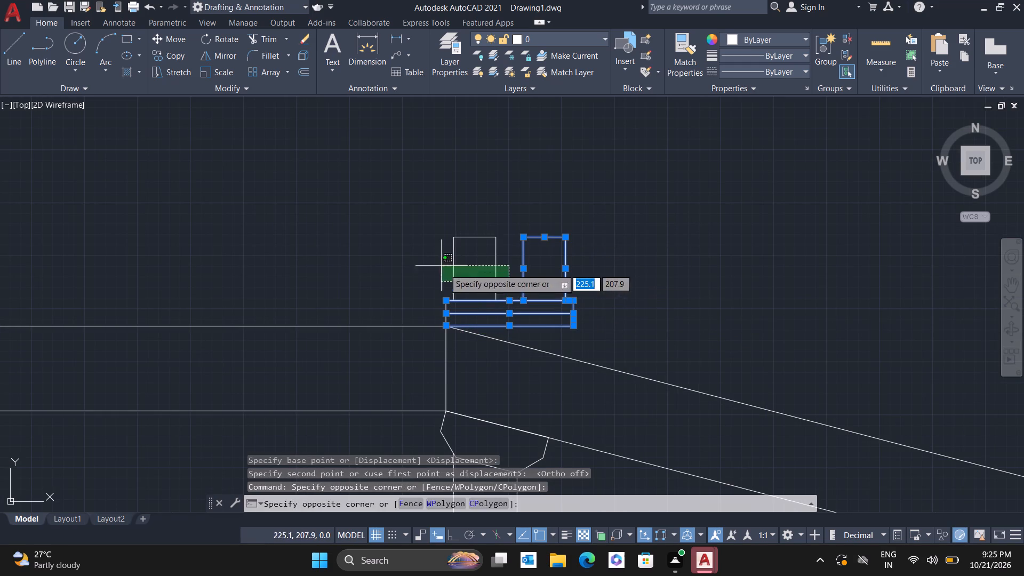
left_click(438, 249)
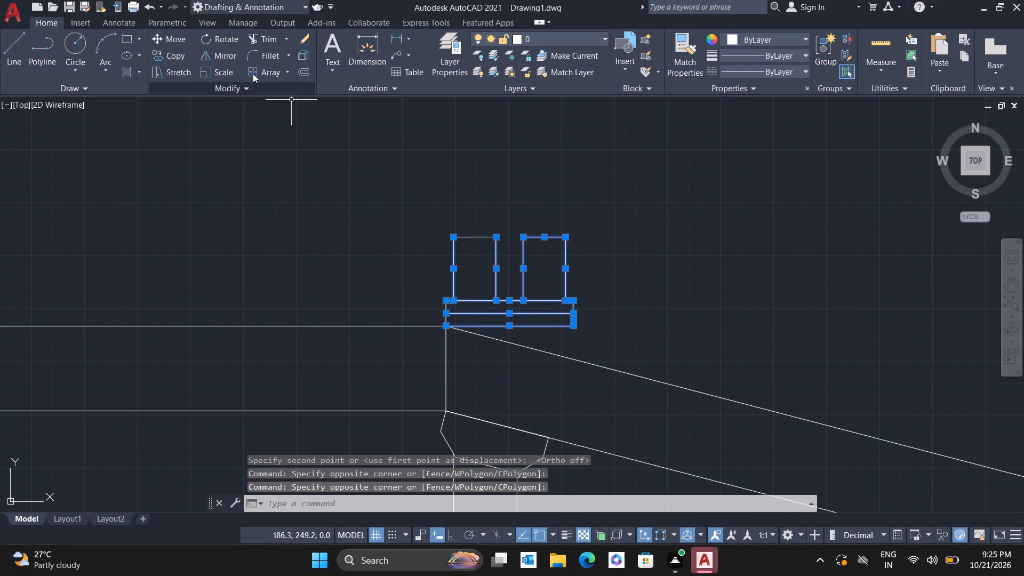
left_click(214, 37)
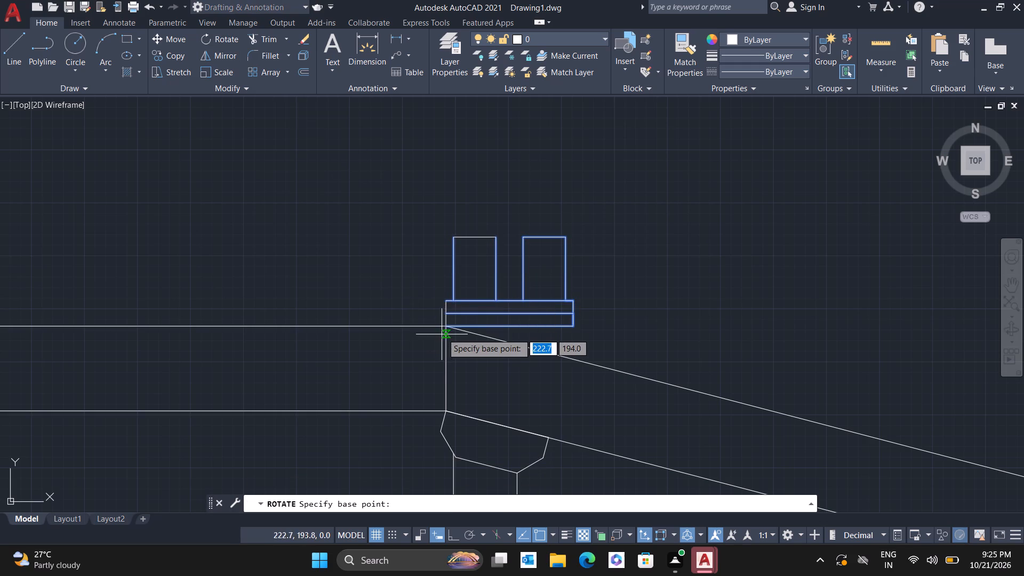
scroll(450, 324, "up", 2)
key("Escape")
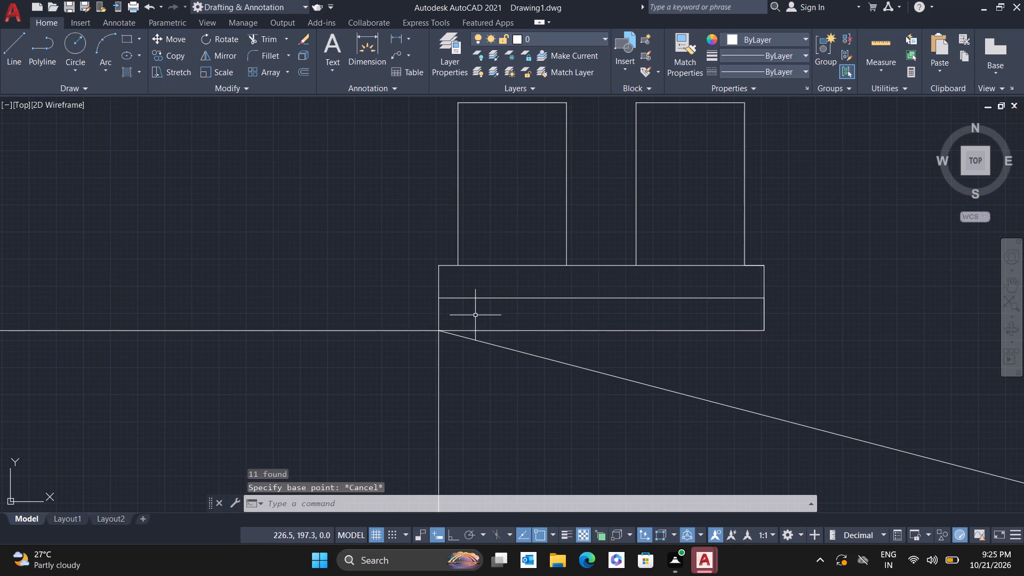
Rotate the base and both blocks about 15° clockwise around the base's lower-left corner, aligning them with the sloping member's top edge.
left_click(472, 315)
left_click(401, 258)
left_click_drag(786, 350, 778, 349)
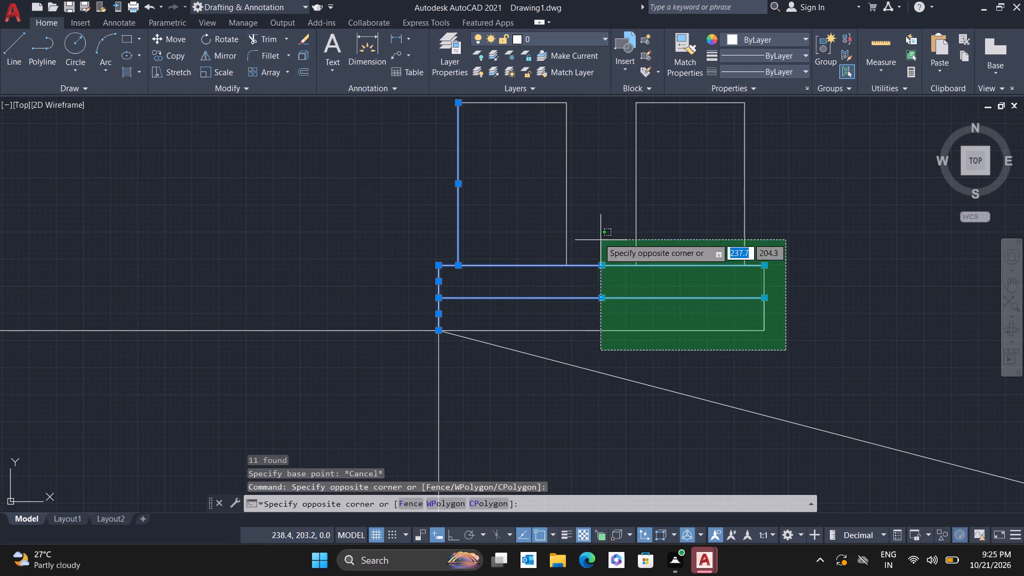
left_click(557, 154)
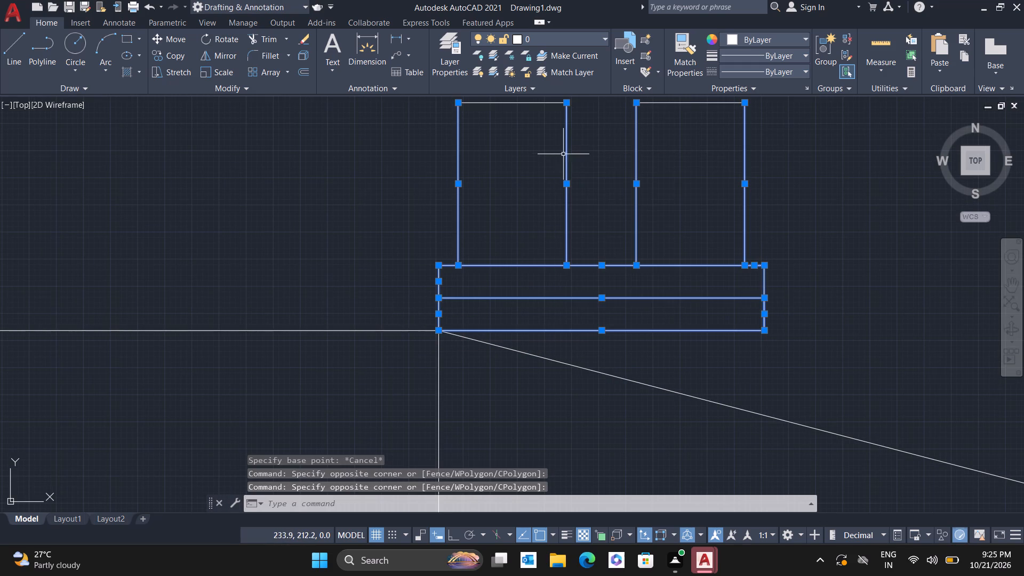
scroll(688, 162, "down", 2)
middle_click_drag(688, 162, 685, 236)
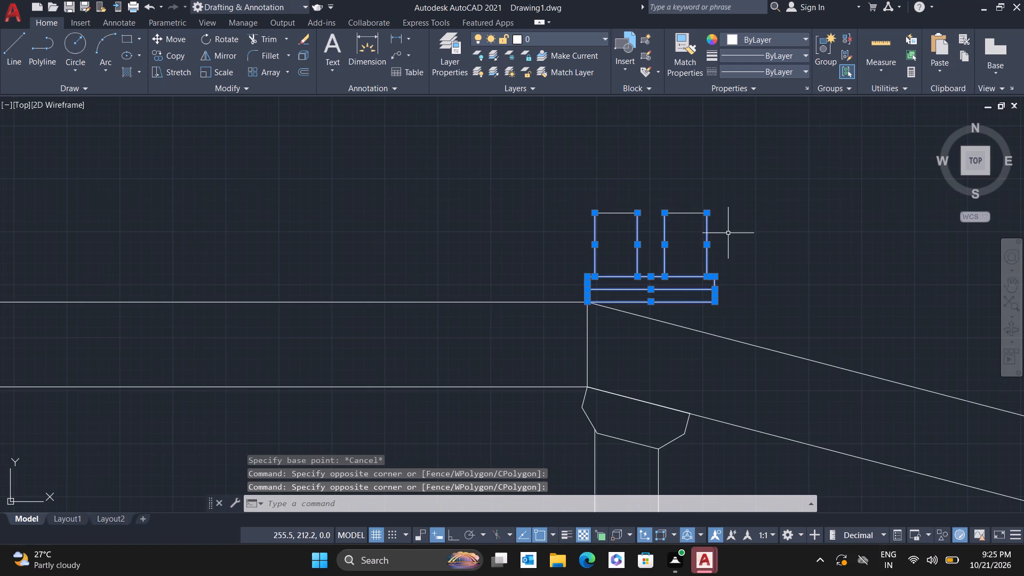
left_click(729, 233)
left_click(500, 186)
scroll(622, 279, "down", 1)
scroll(619, 294, "up", 3)
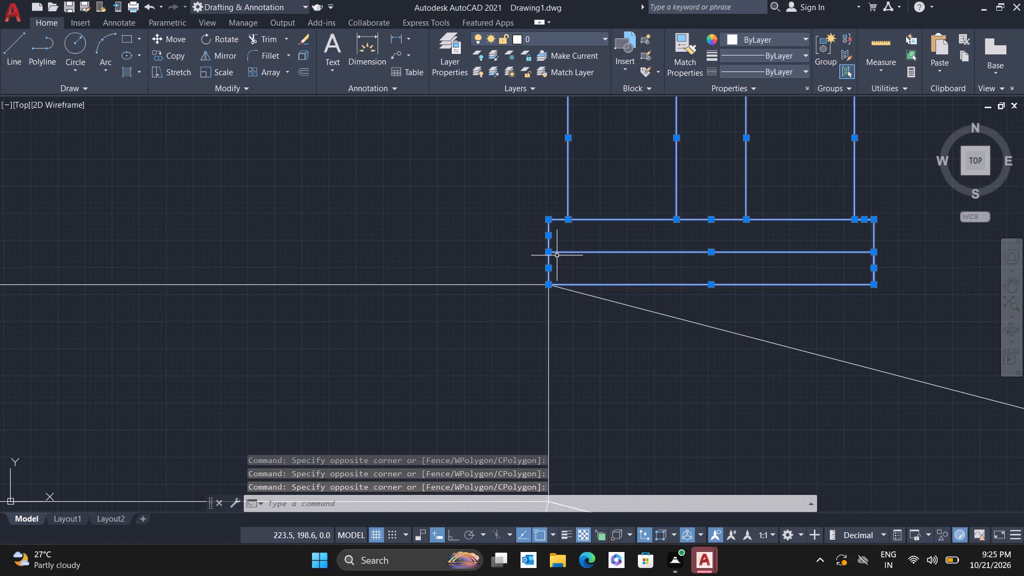
left_click(204, 37)
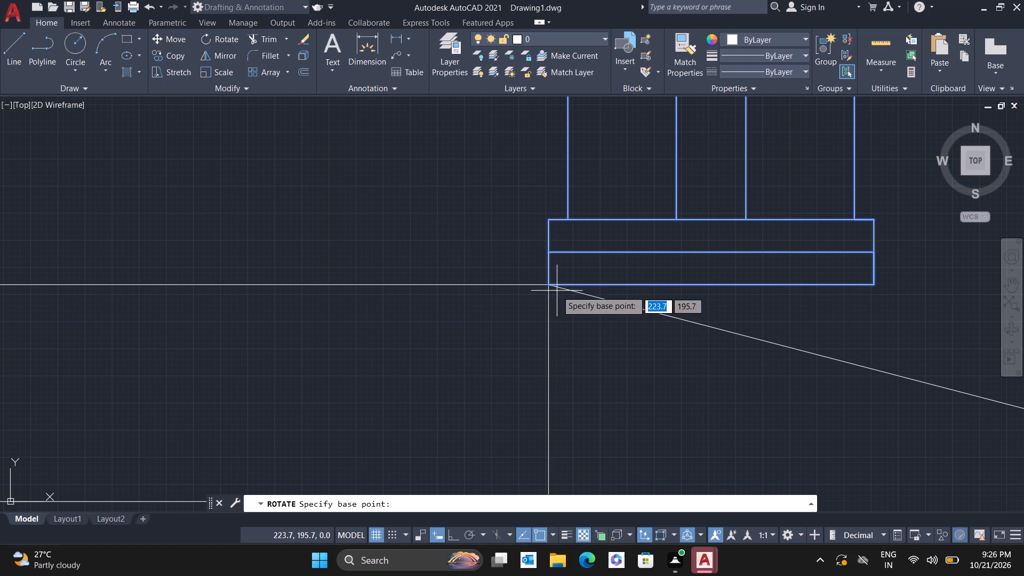
left_click(549, 285)
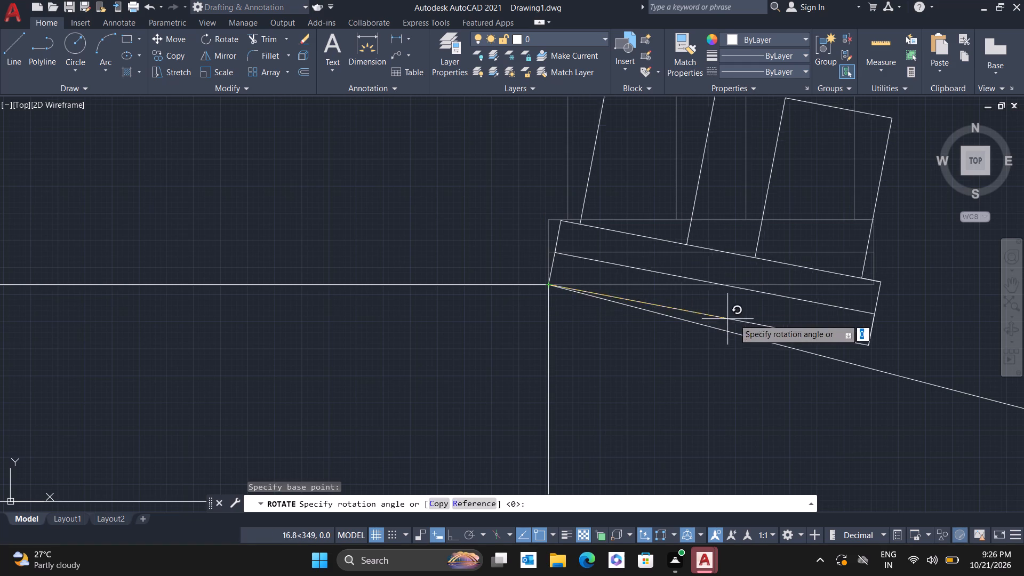
left_click(902, 378)
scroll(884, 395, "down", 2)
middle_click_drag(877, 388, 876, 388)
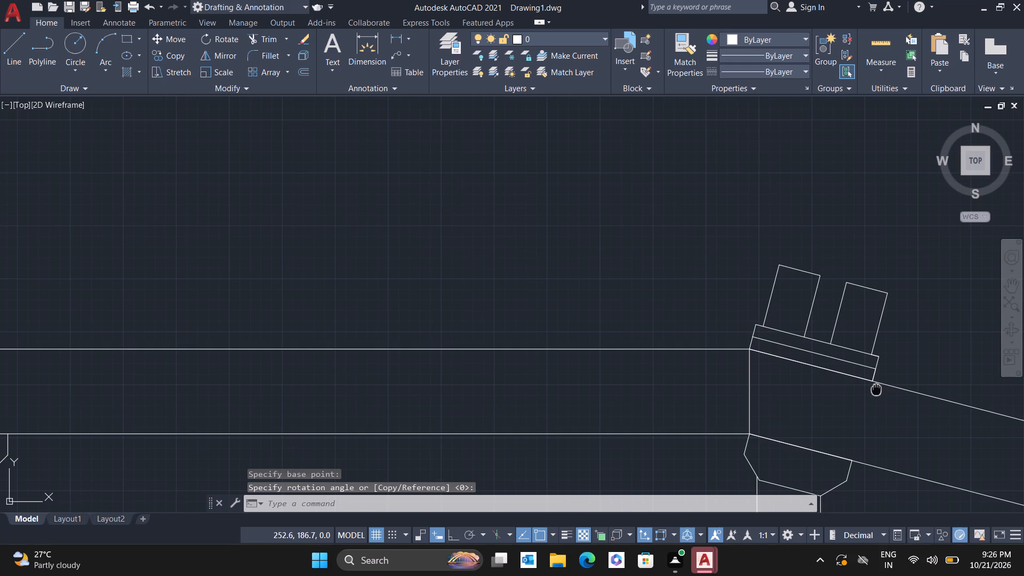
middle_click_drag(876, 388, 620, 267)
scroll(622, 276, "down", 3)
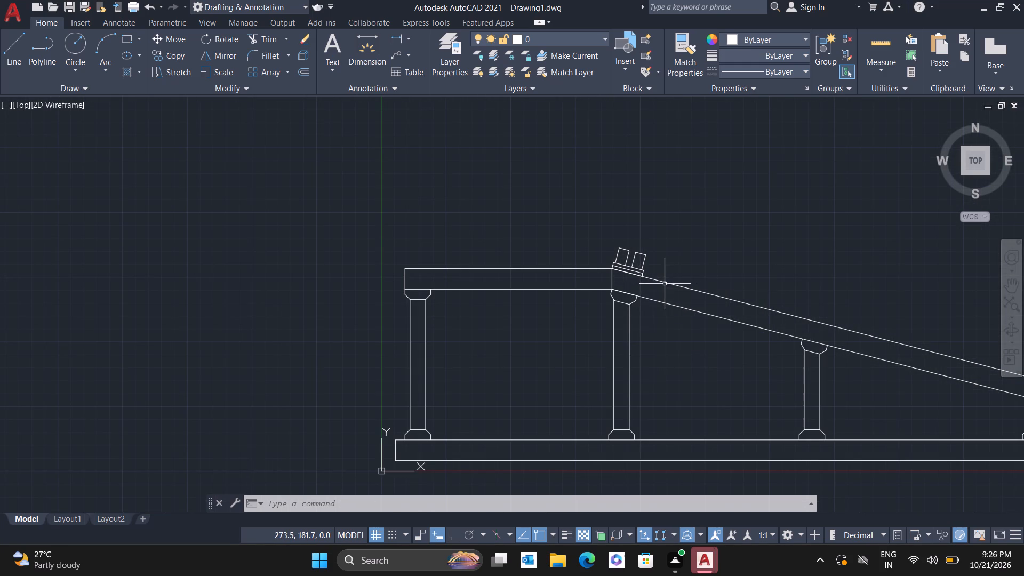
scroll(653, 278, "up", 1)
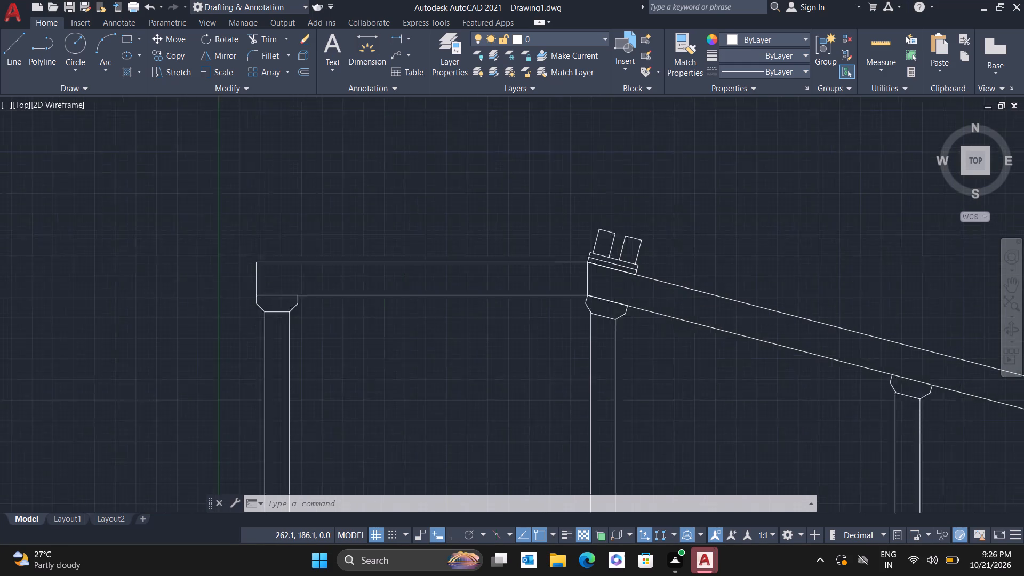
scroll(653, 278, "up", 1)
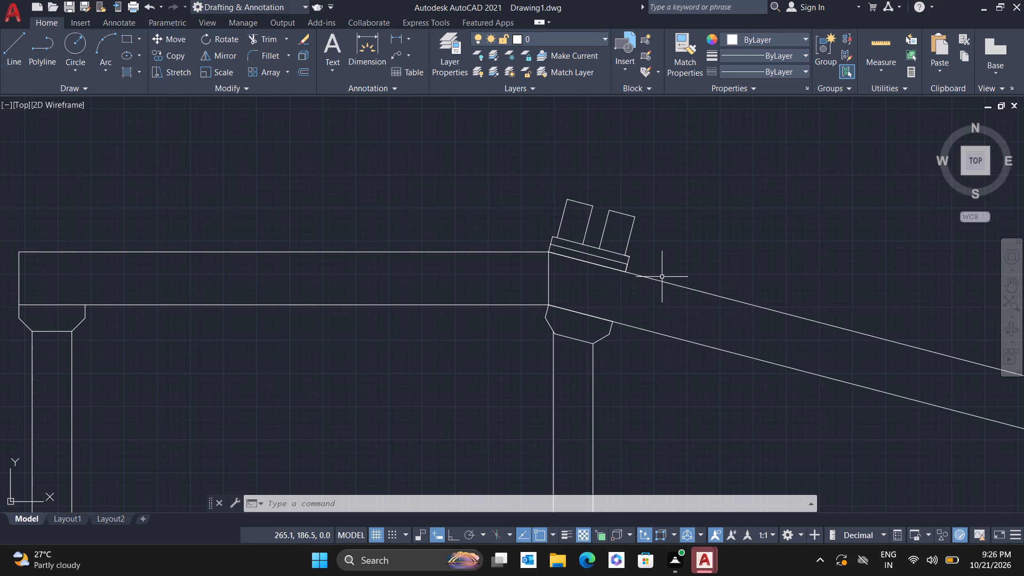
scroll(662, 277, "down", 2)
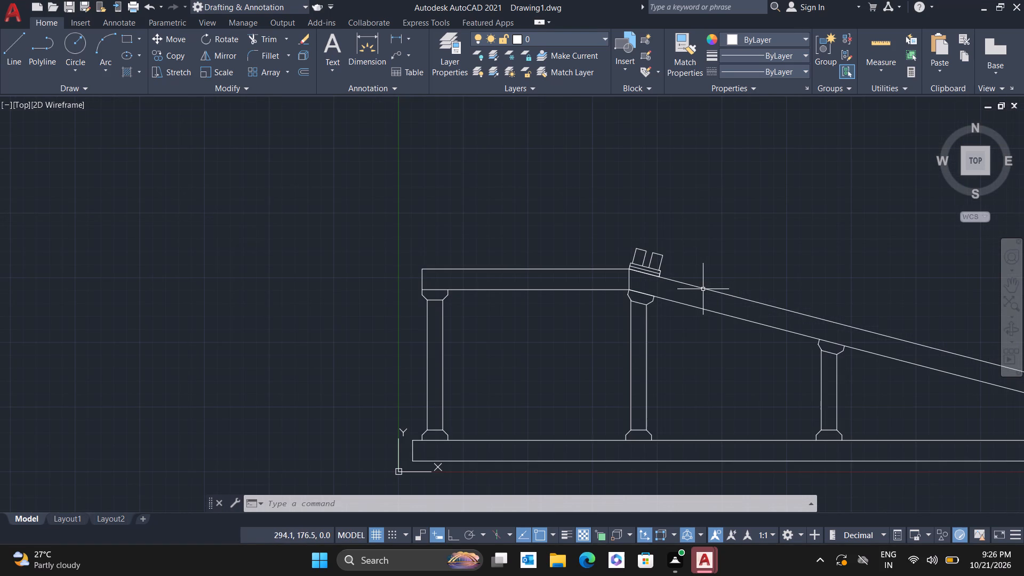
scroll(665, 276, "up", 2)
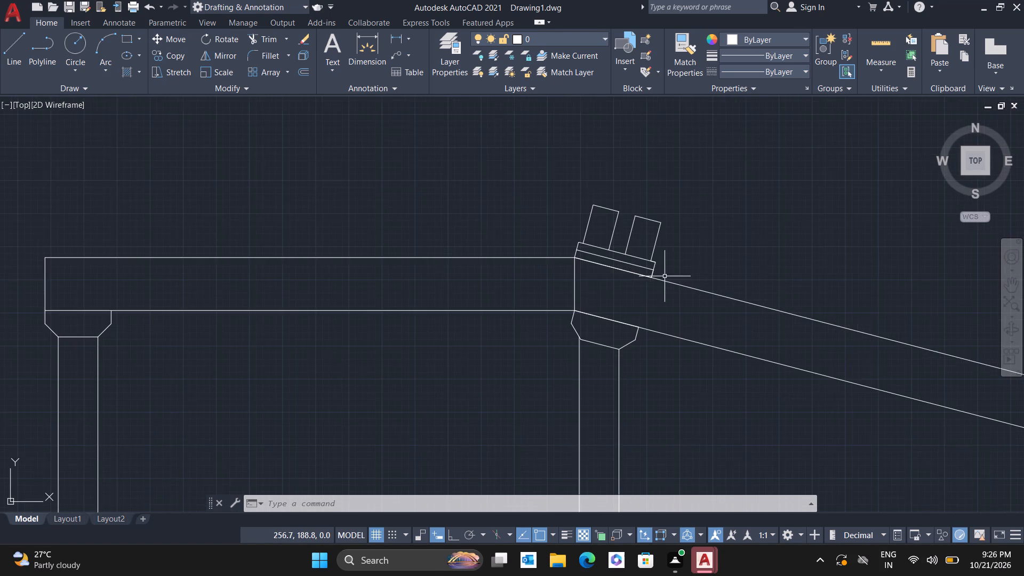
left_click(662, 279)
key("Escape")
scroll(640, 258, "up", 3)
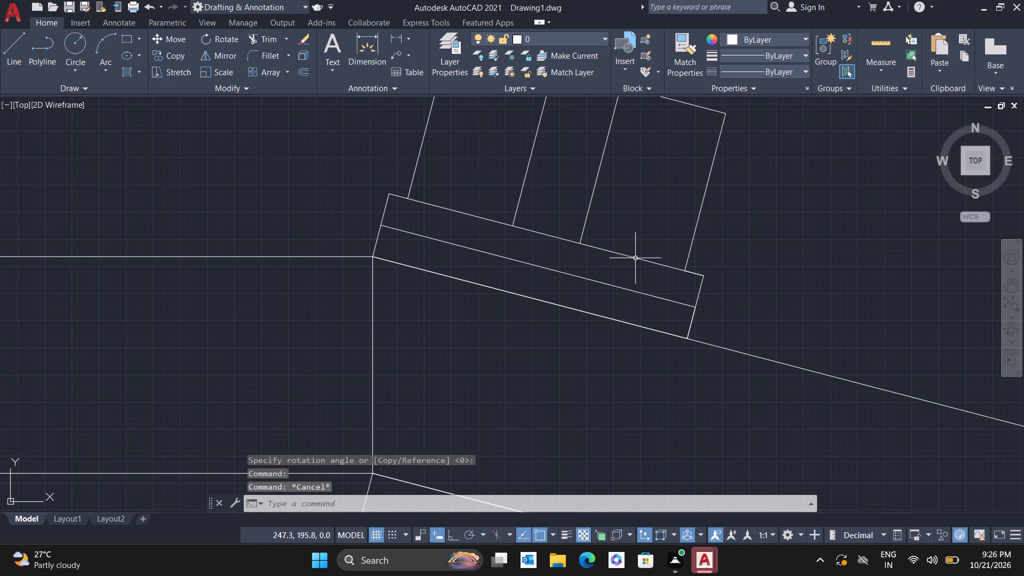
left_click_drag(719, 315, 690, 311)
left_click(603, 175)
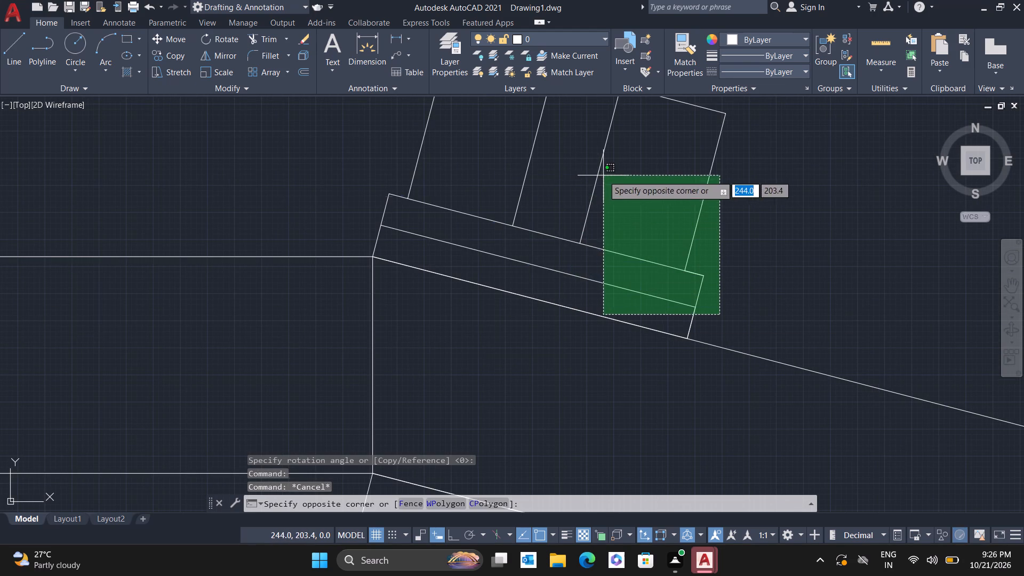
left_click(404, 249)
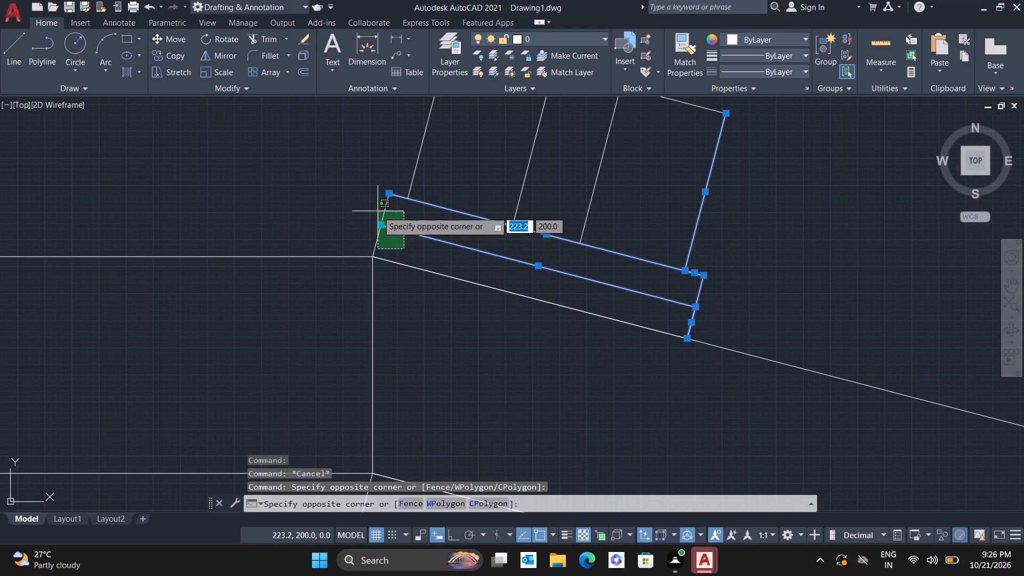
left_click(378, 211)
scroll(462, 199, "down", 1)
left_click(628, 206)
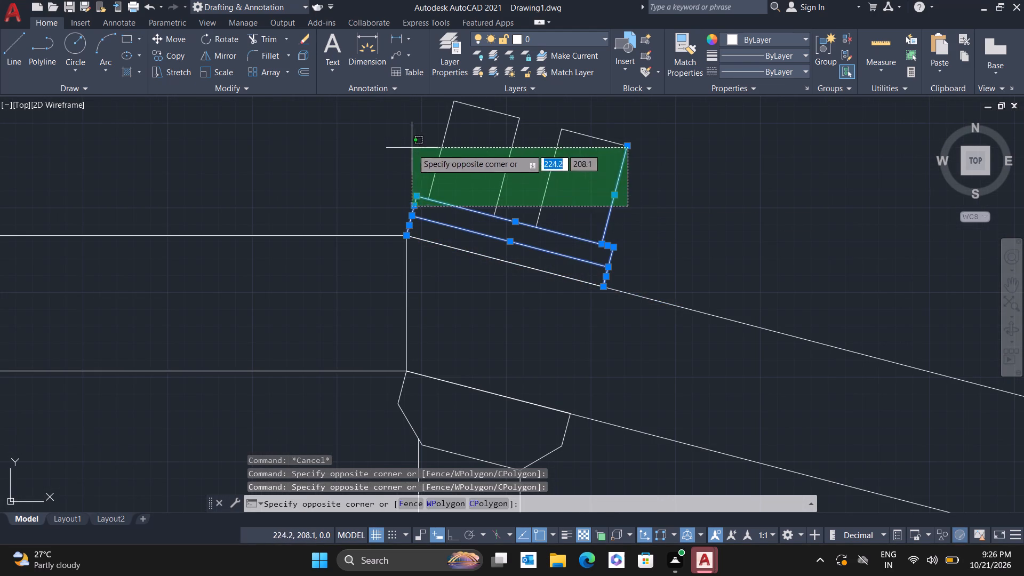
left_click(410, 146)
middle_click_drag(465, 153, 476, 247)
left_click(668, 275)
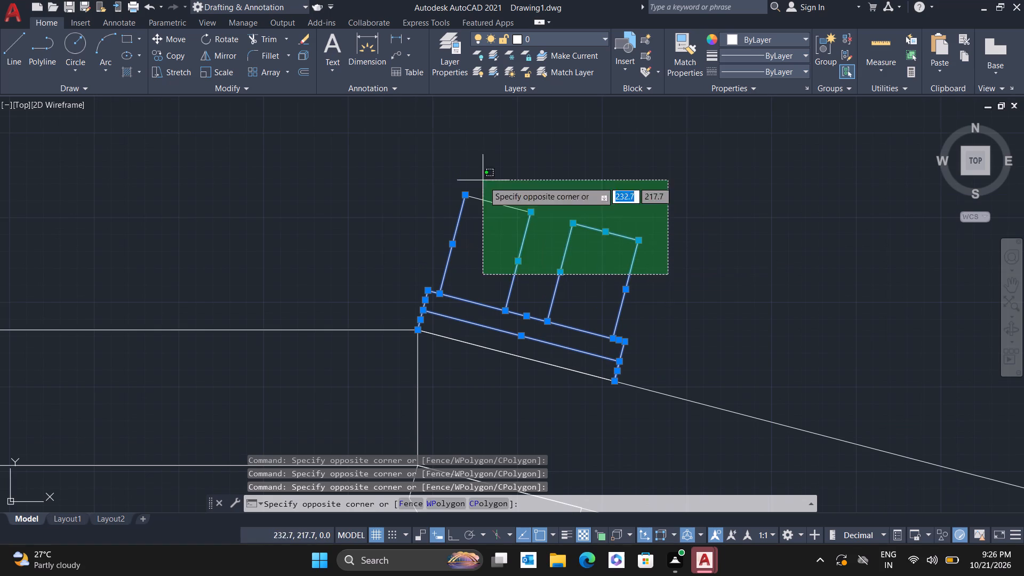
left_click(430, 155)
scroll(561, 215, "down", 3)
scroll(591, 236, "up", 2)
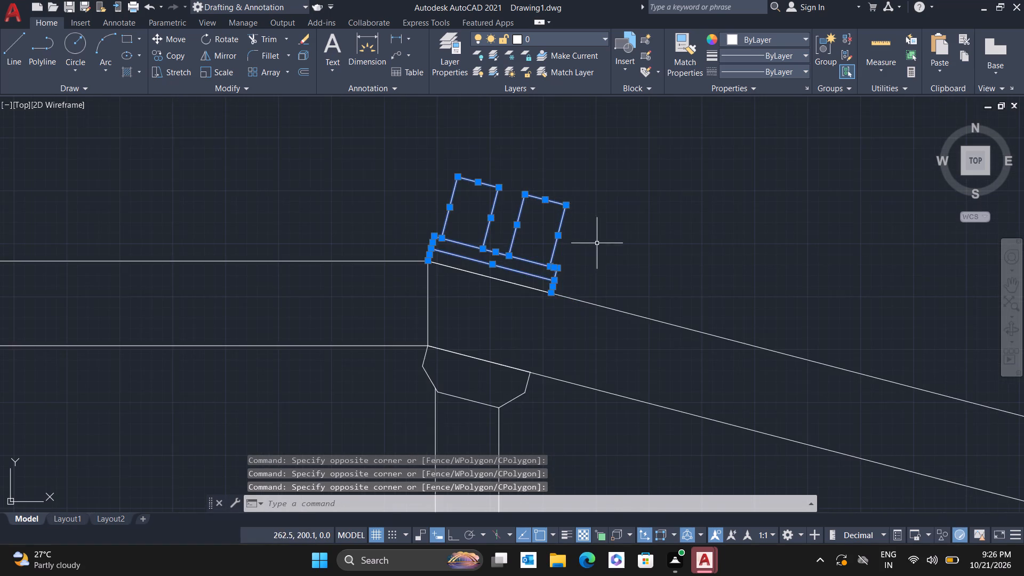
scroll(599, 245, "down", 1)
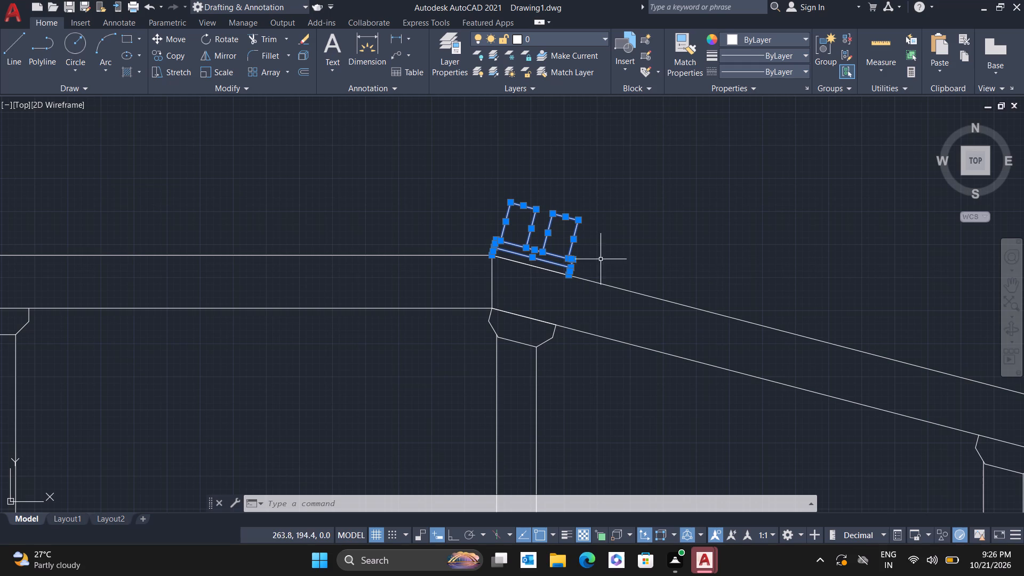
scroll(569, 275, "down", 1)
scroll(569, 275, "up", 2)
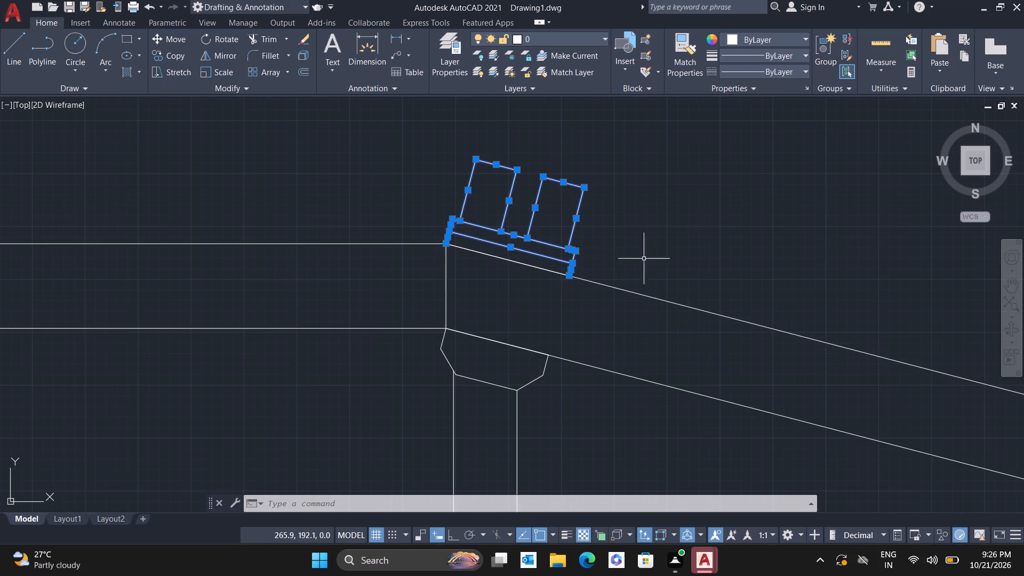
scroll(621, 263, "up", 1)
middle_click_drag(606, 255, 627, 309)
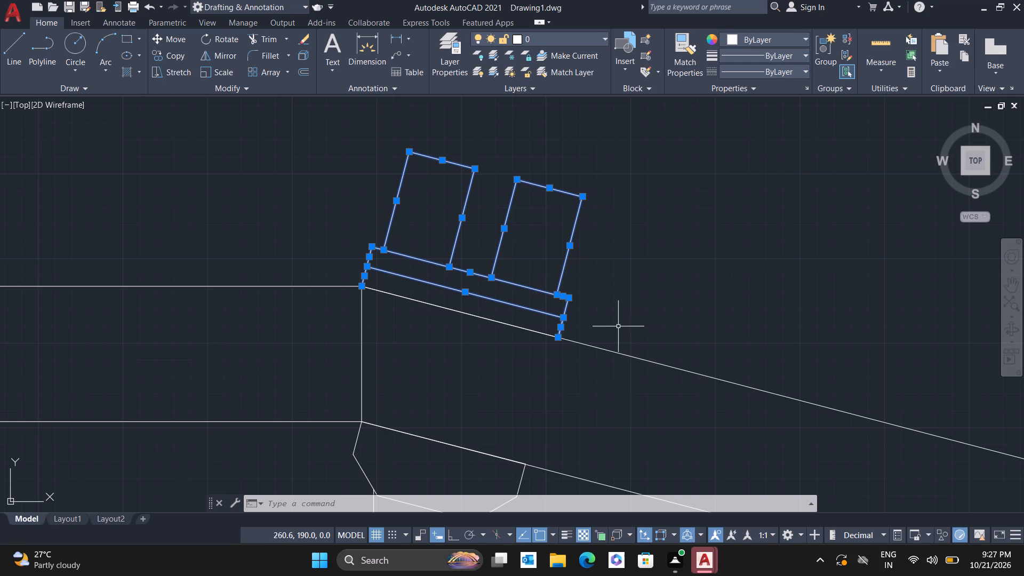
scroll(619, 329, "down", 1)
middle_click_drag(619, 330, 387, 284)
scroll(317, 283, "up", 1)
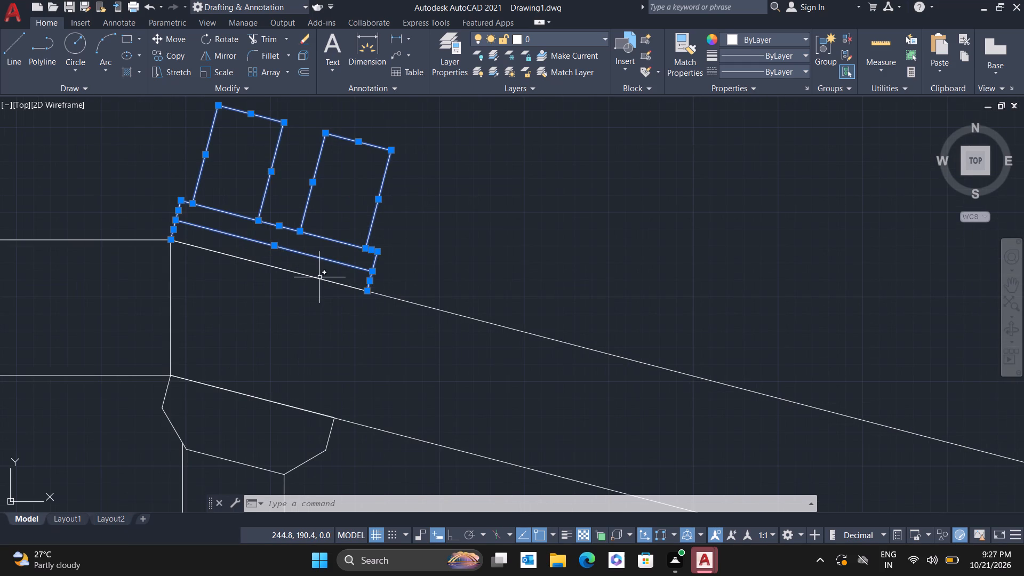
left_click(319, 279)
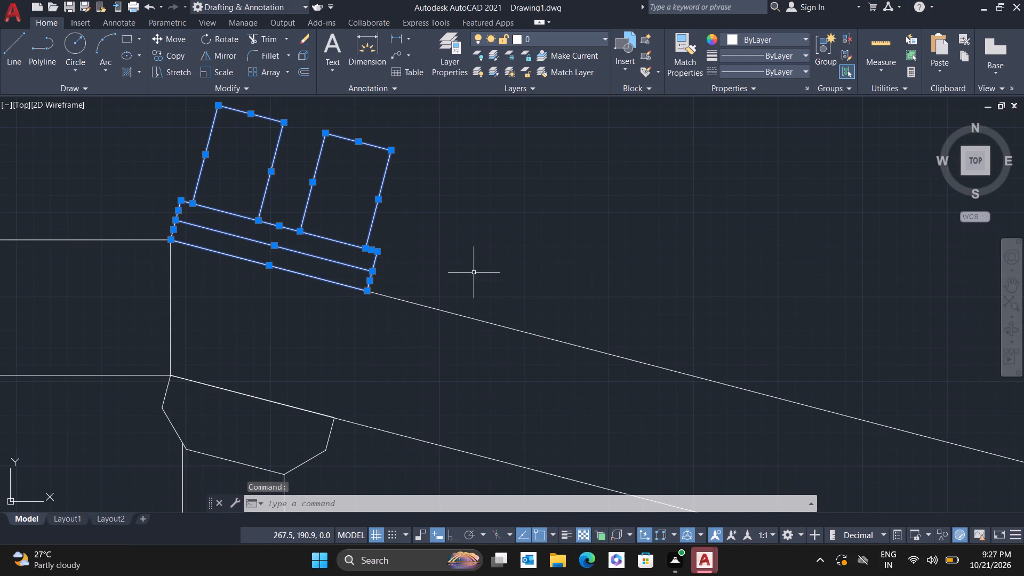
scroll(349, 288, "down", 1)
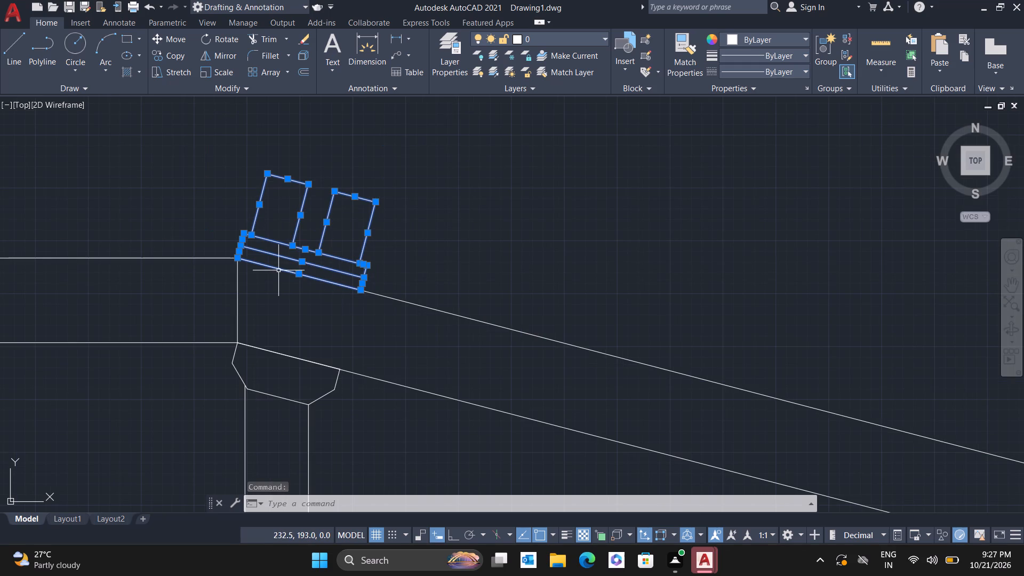
Copy the tilted base and both blocks from the base's lower-left corner to about 187 down the sloping member's top edge.
double_click(163, 54)
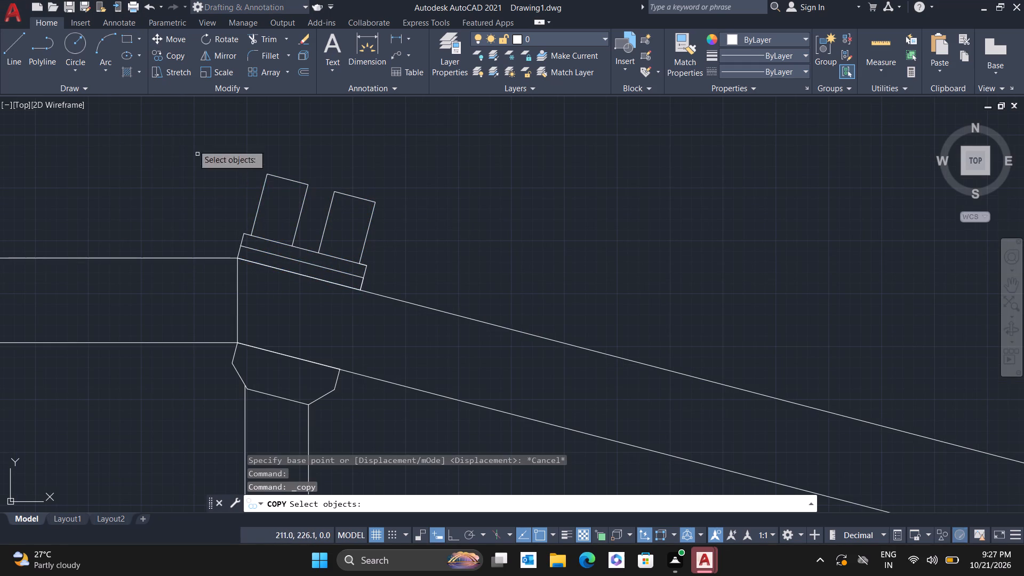
left_click(391, 282)
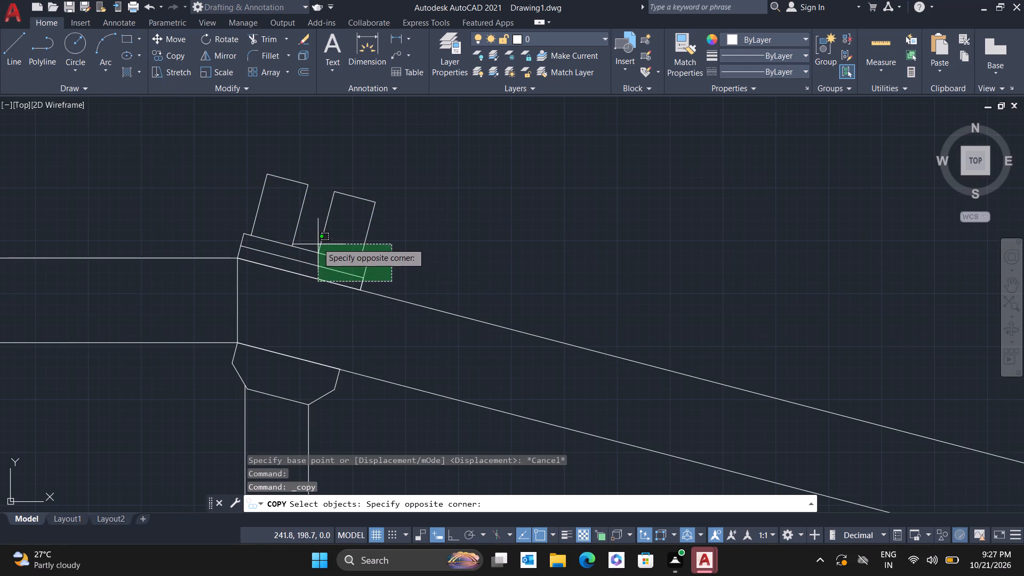
left_click(334, 237)
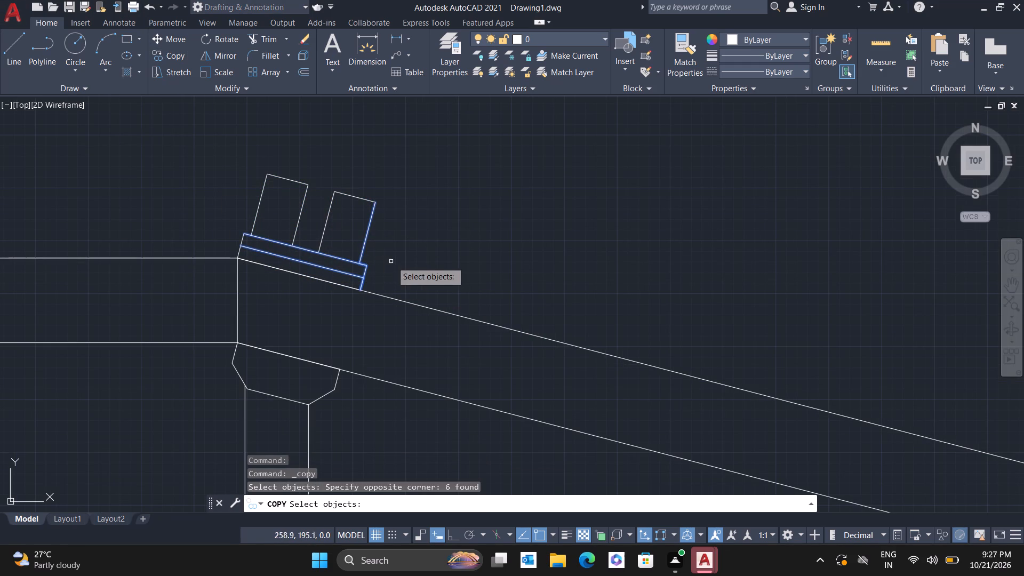
left_click(391, 262)
left_click(262, 156)
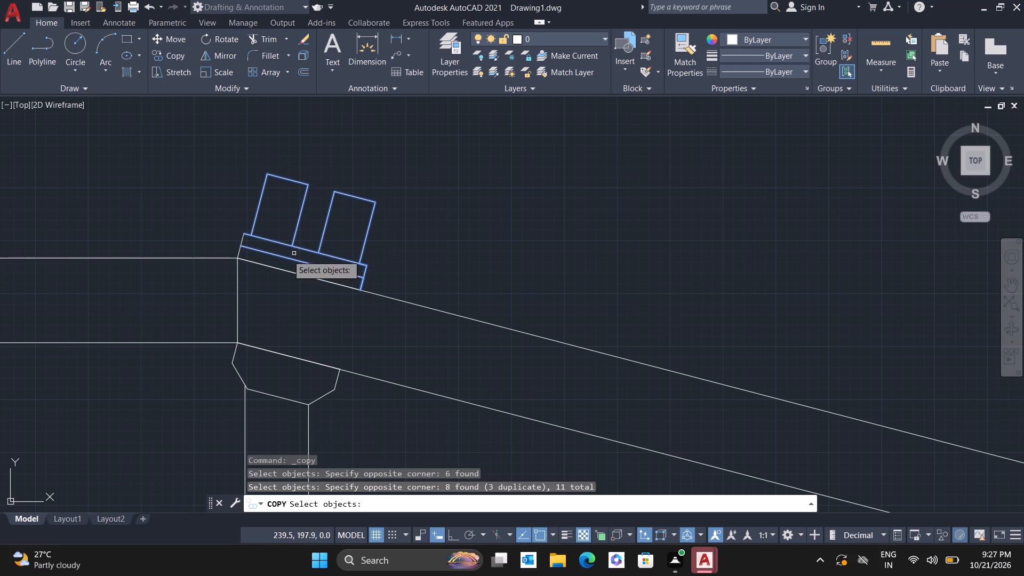
scroll(234, 253, "up", 1)
left_click(251, 250)
left_click(239, 213)
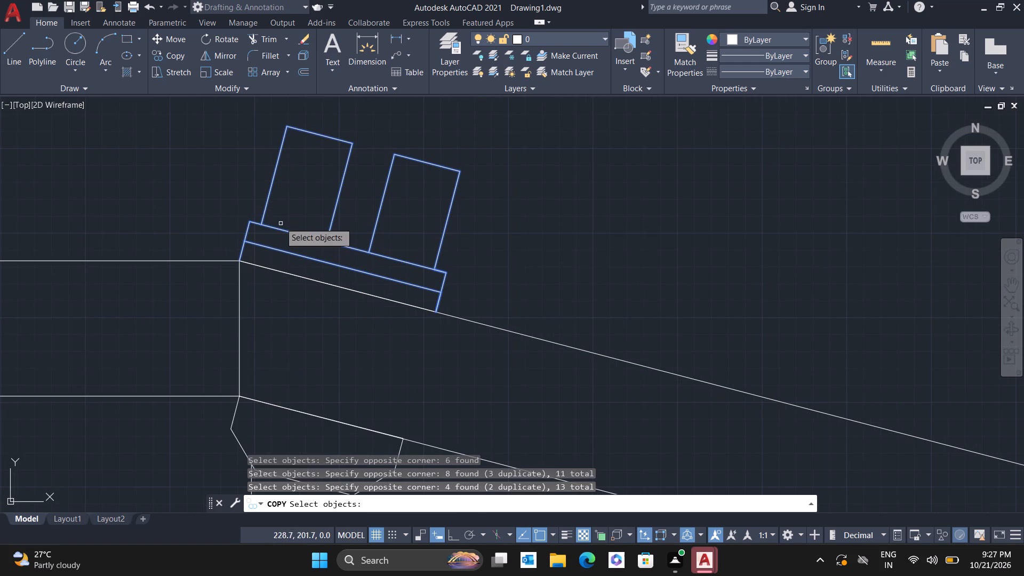
left_click(308, 279)
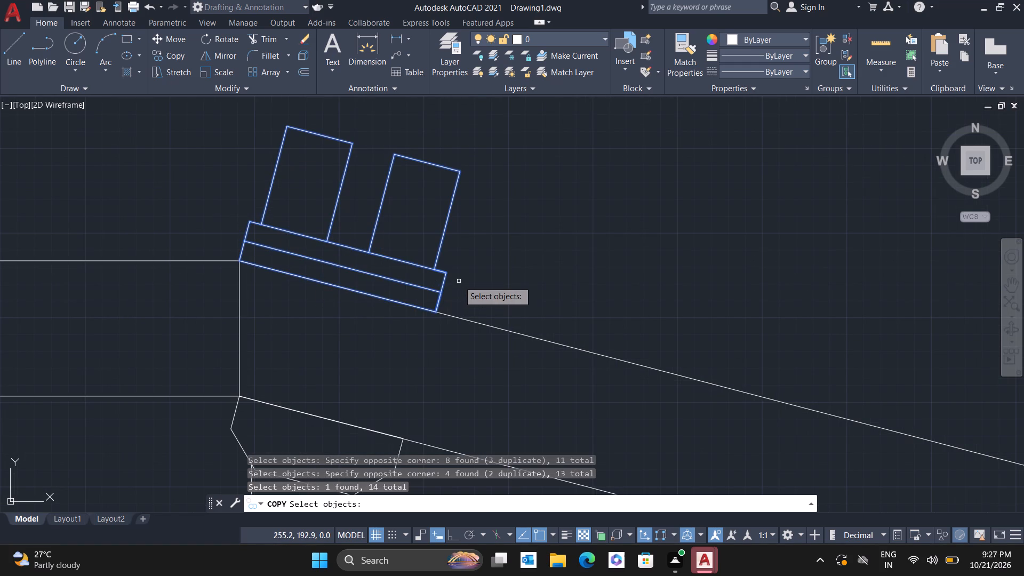
key("Return")
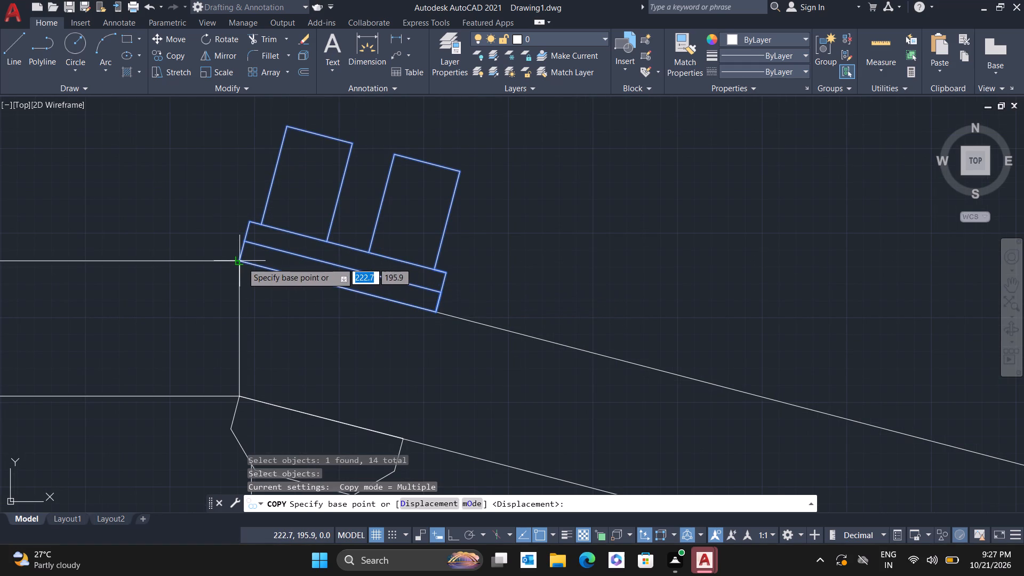
left_click(242, 262)
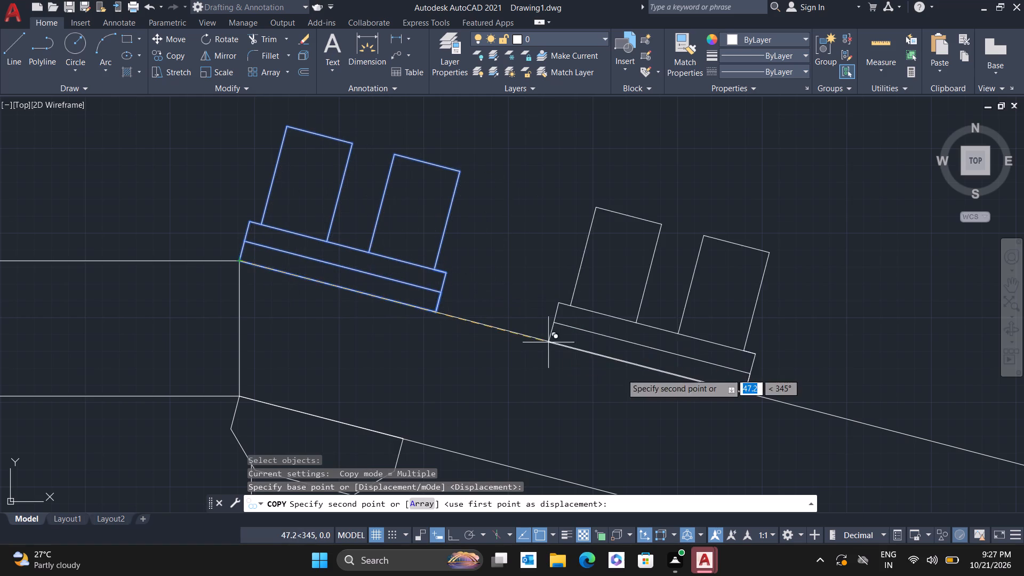
scroll(676, 362, "down", 4)
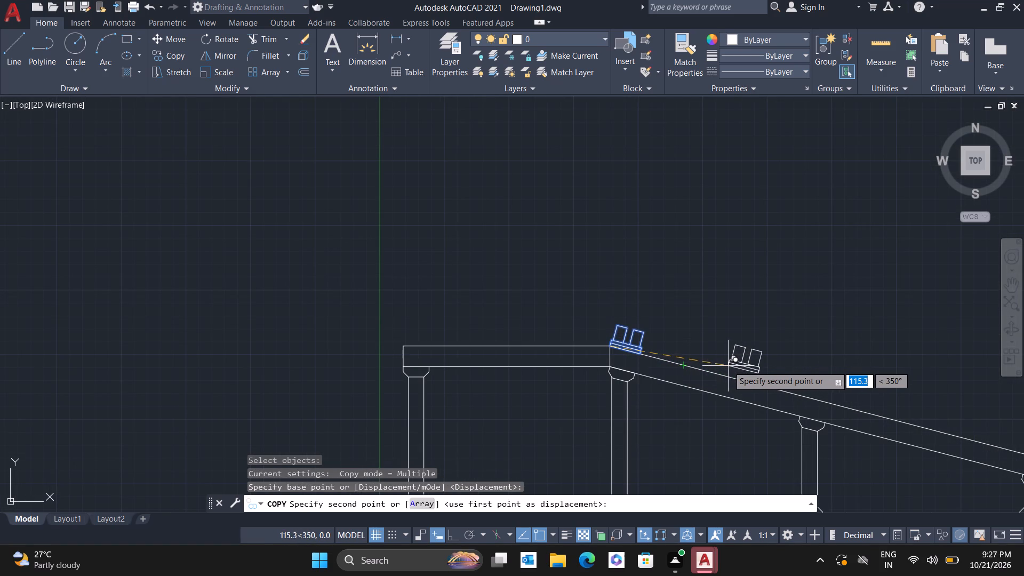
scroll(802, 394, "up", 2)
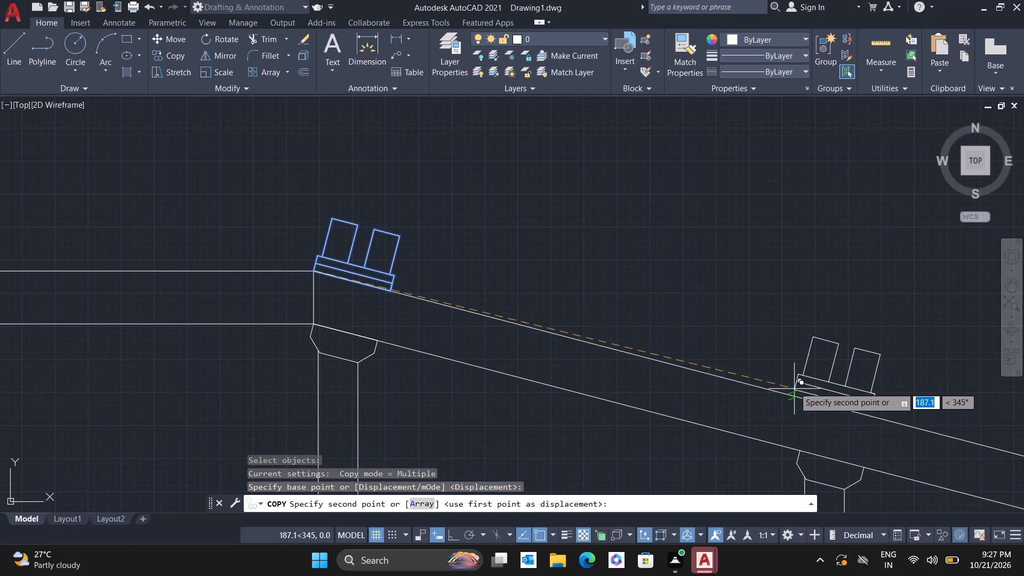
double_click(791, 397)
Place two more copies of the base and blocks on the sloping member's top edge, about 378 and 564 from the base point.
scroll(951, 422, "down", 2)
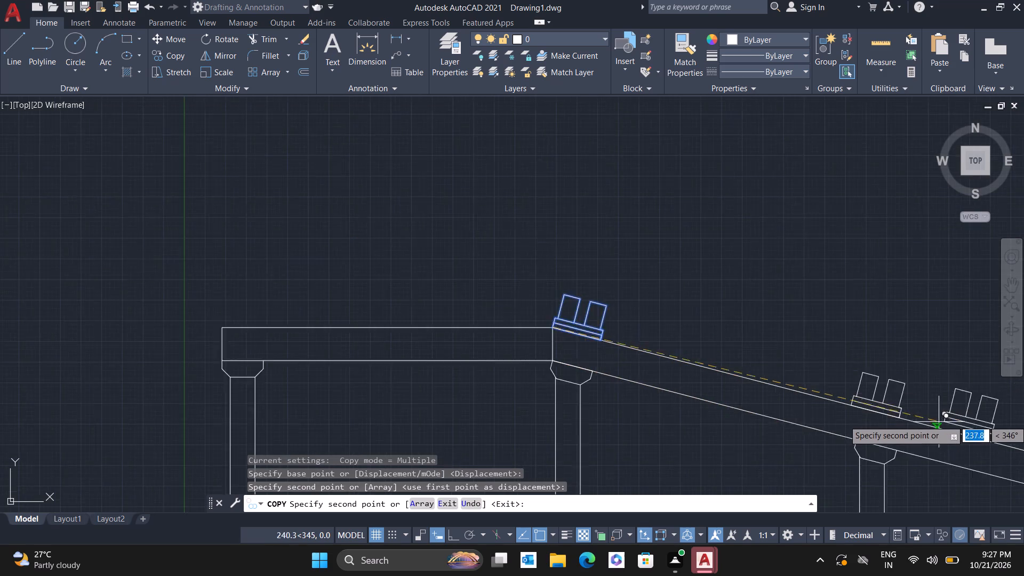
middle_click_drag(899, 417, 559, 297)
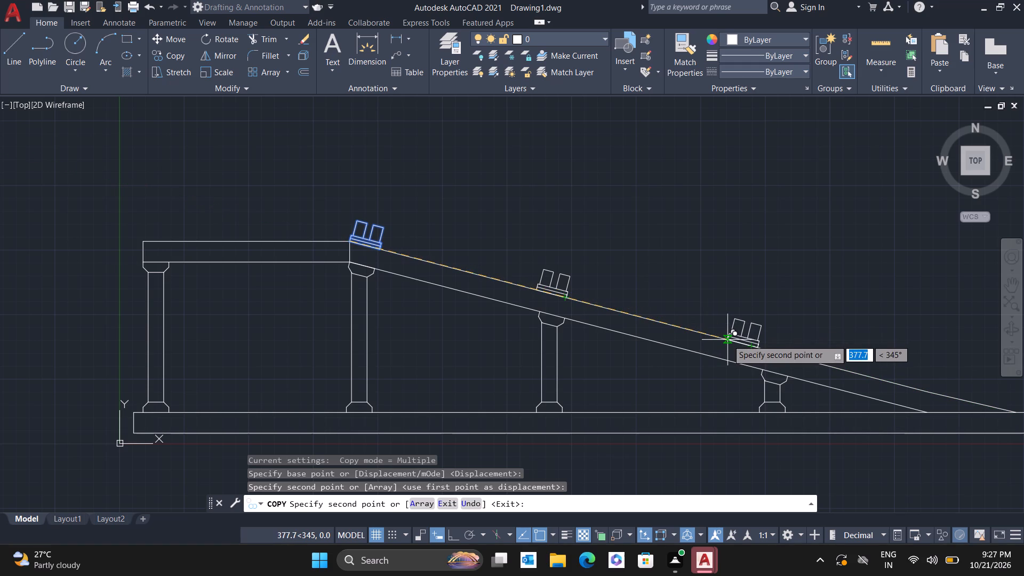
double_click(728, 340)
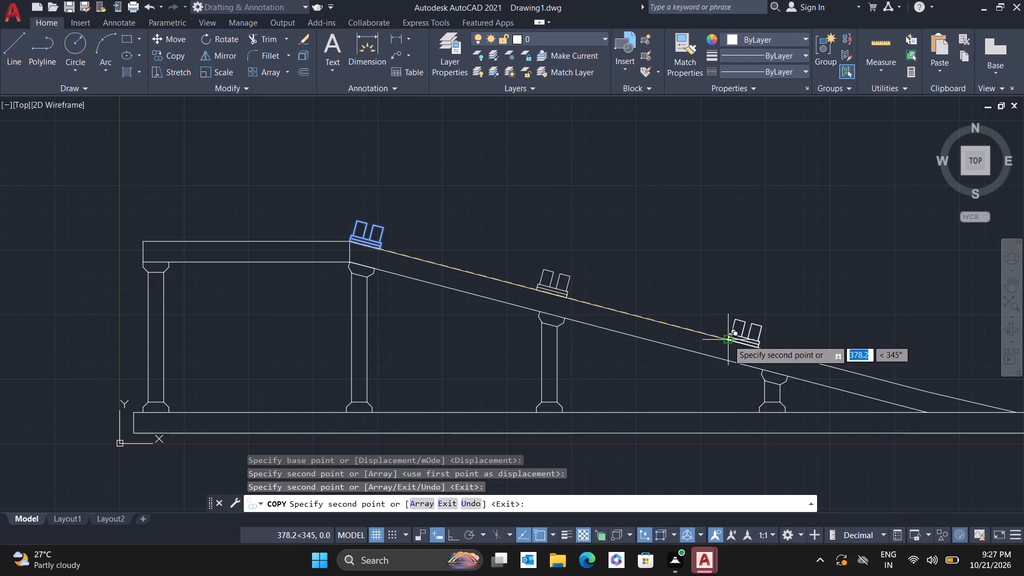
scroll(813, 341, "down", 1)
middle_click_drag(855, 354, 661, 318)
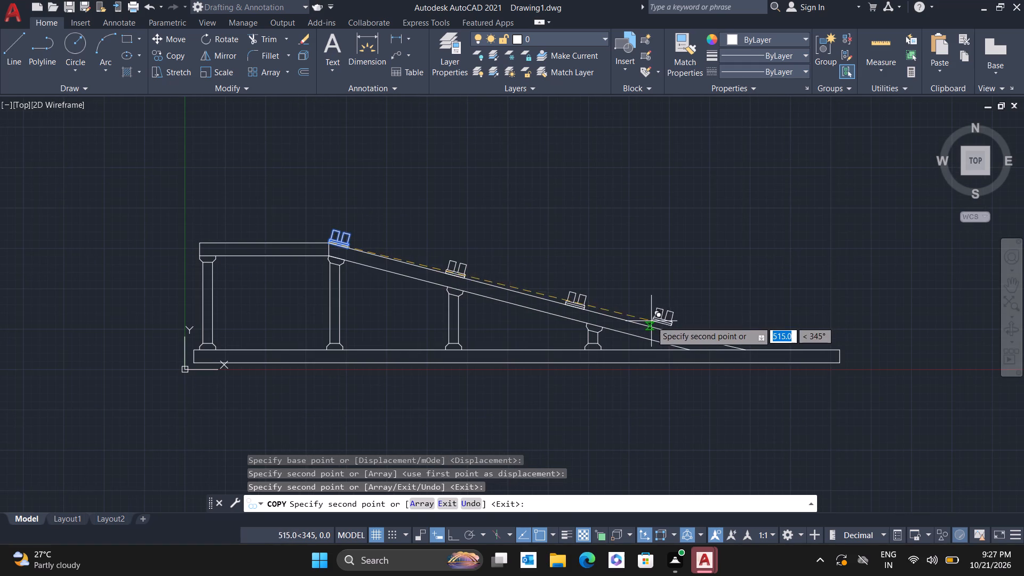
scroll(667, 336, "up", 2)
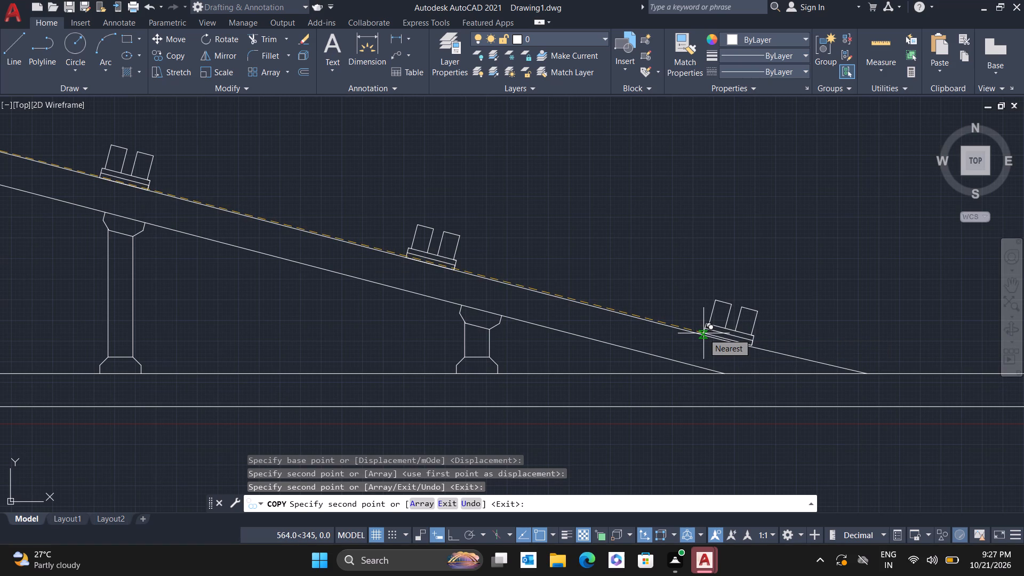
left_click(703, 333)
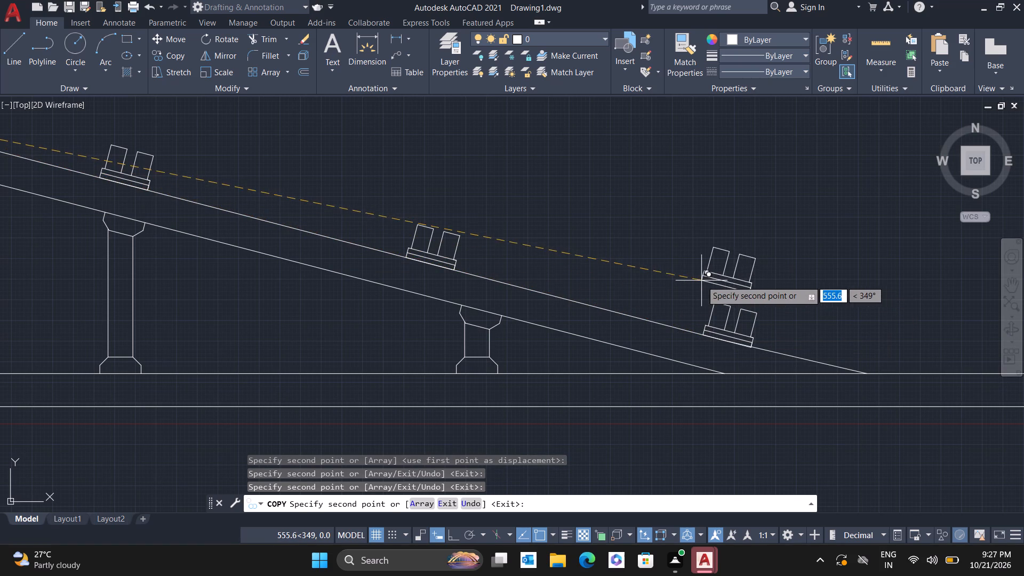
key("Escape")
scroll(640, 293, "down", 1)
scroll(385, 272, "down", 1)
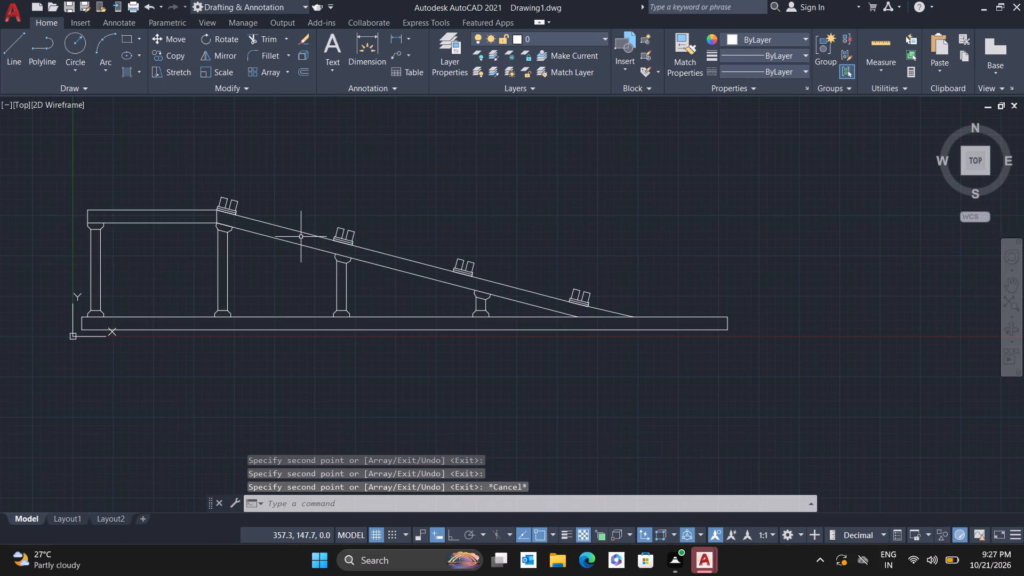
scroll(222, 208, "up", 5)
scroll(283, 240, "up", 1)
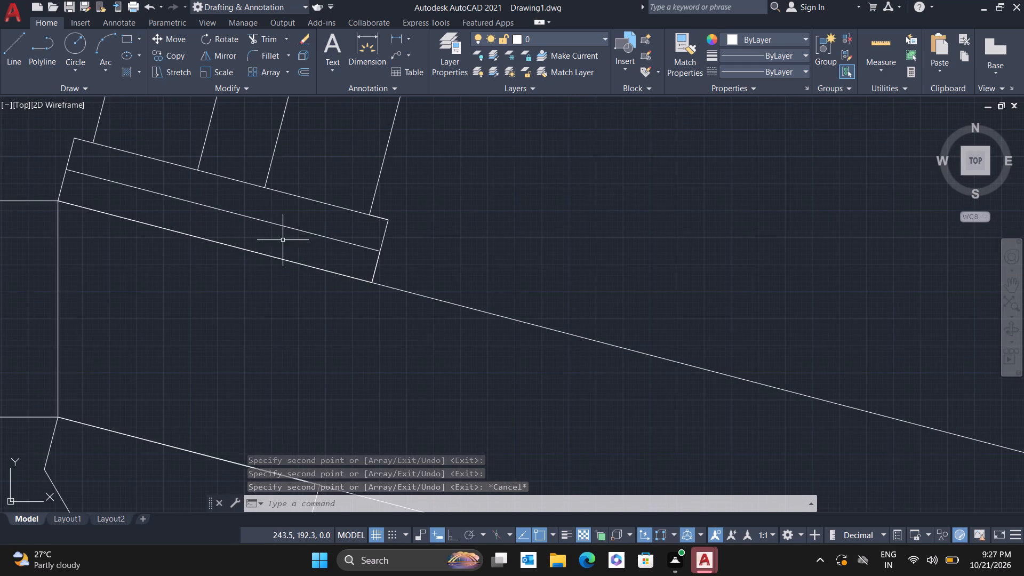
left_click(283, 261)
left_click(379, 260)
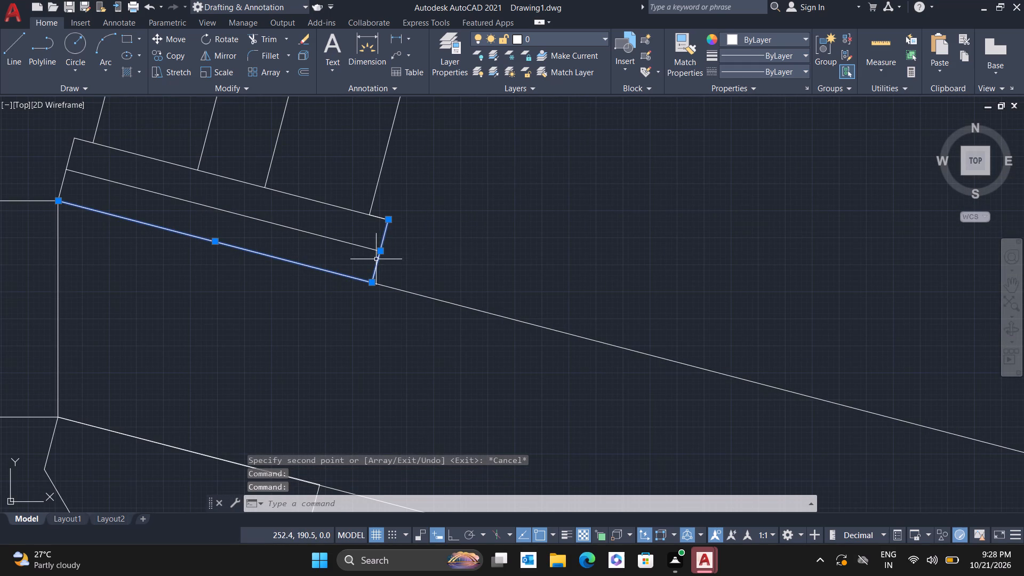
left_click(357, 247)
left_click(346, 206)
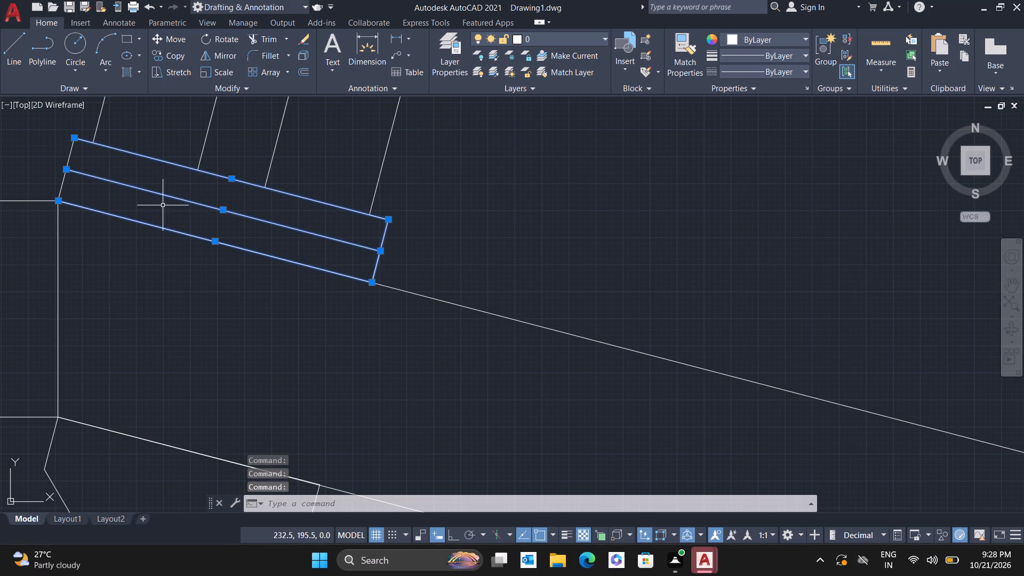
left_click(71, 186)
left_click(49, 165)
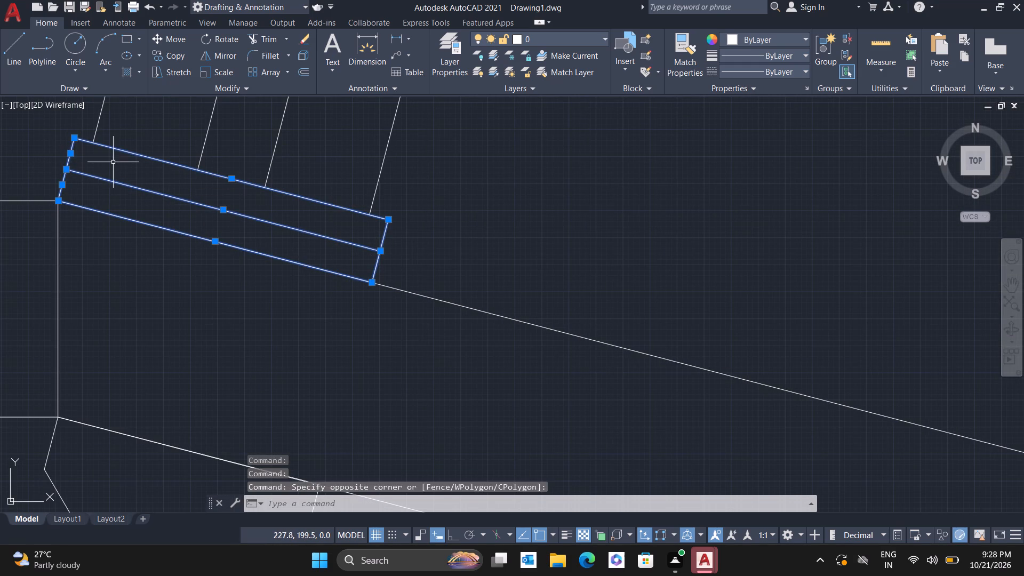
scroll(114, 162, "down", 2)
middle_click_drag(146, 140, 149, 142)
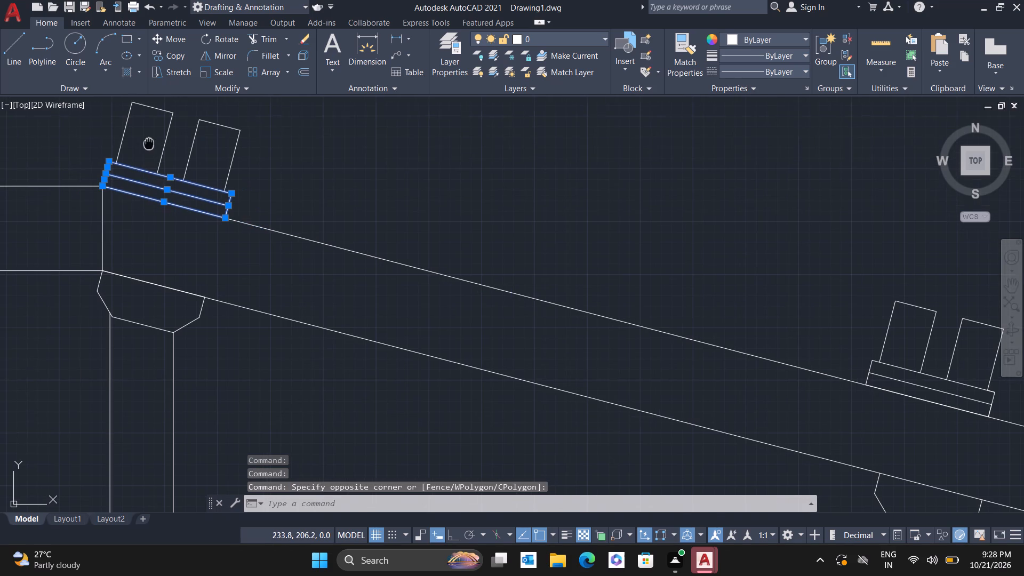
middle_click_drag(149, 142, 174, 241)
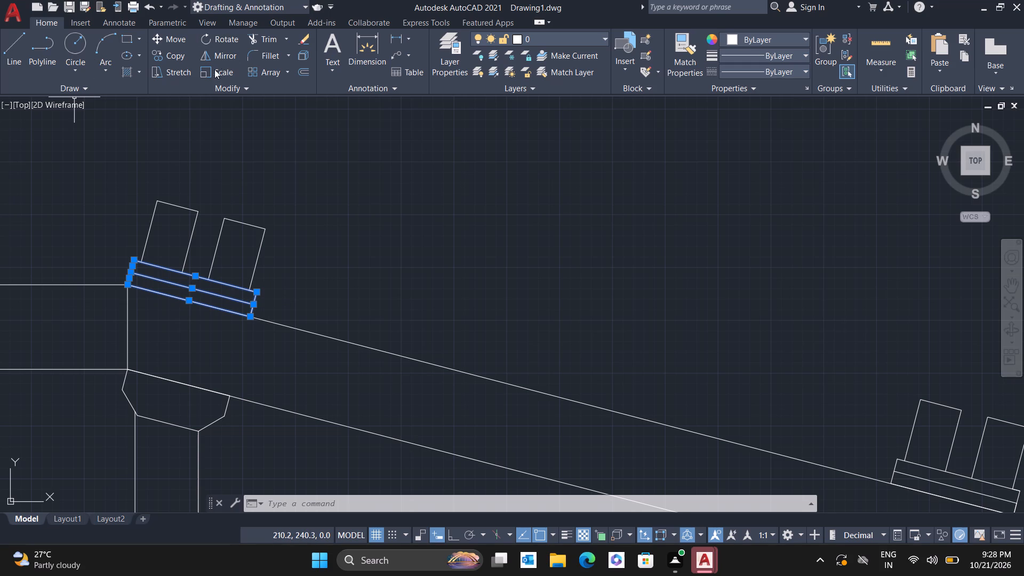
Copy the uppermost tilted two-band base about 21 at 75° onto its blocks' tops, ending at the first block's upper-left corner.
double_click(167, 52)
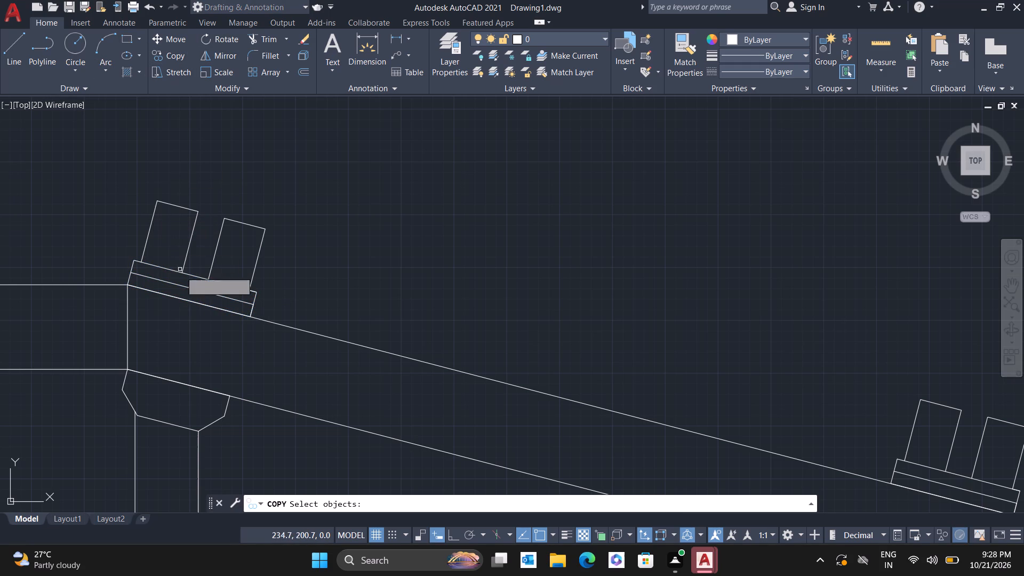
left_click(237, 313)
left_click(251, 309)
left_click(243, 302)
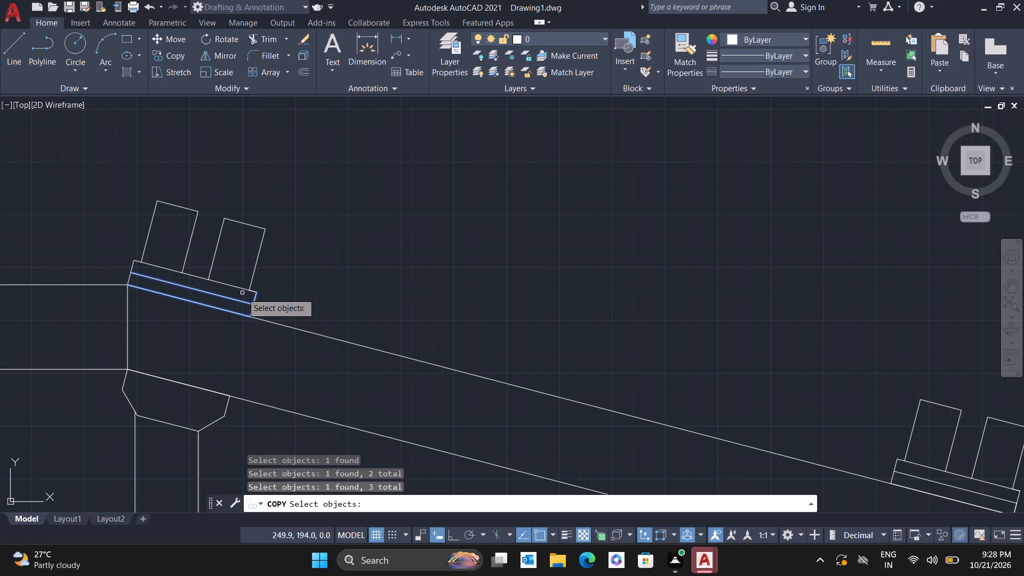
left_click(243, 288)
left_click(128, 277)
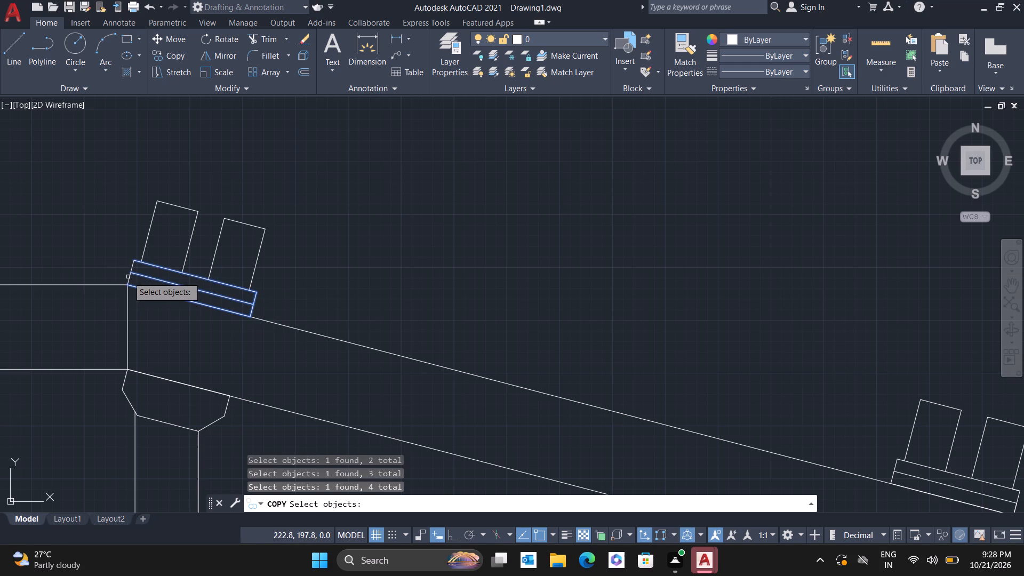
left_click(132, 267)
key("Return")
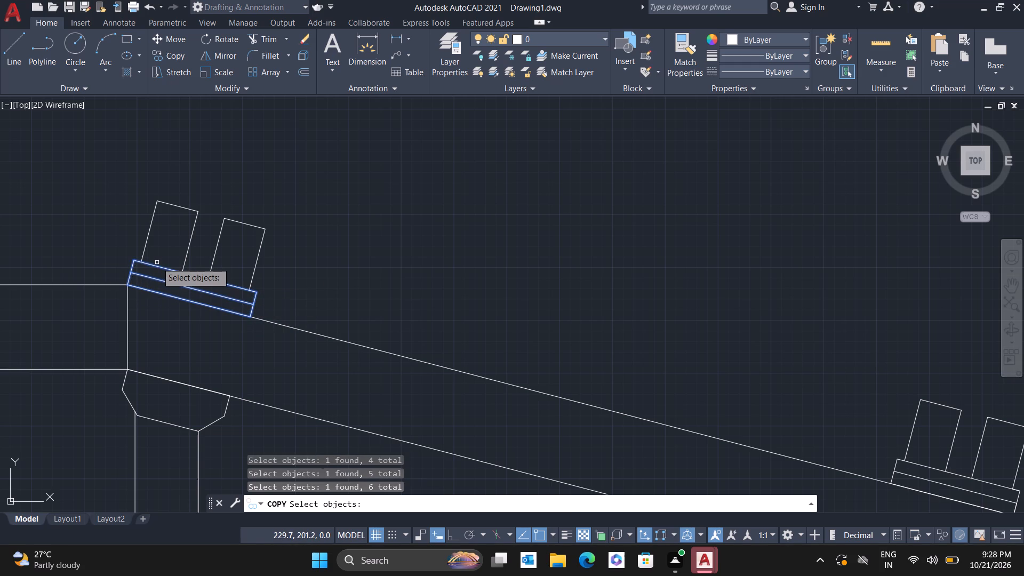
scroll(134, 285, "up", 1)
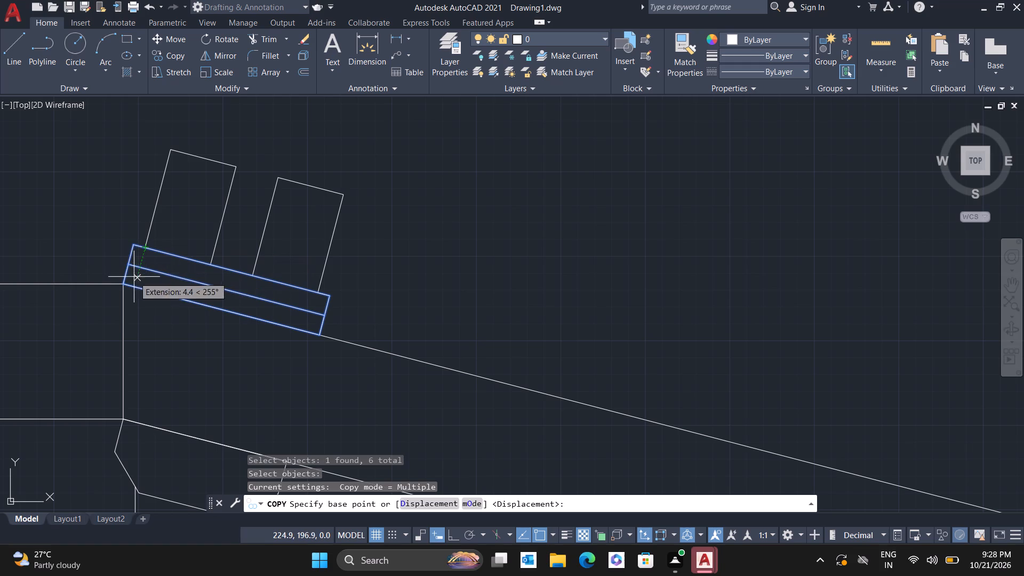
left_click(133, 285)
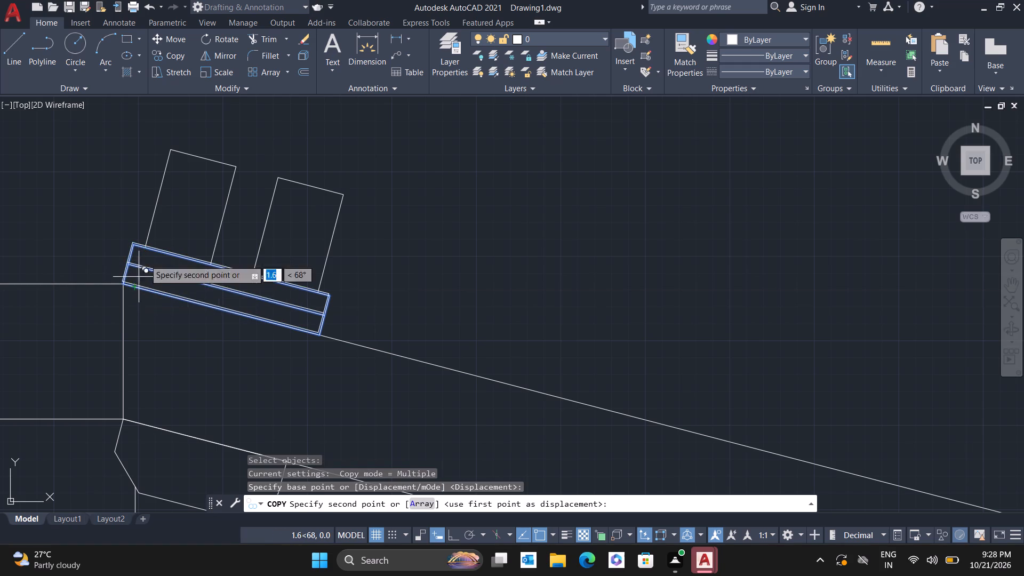
left_click(171, 150)
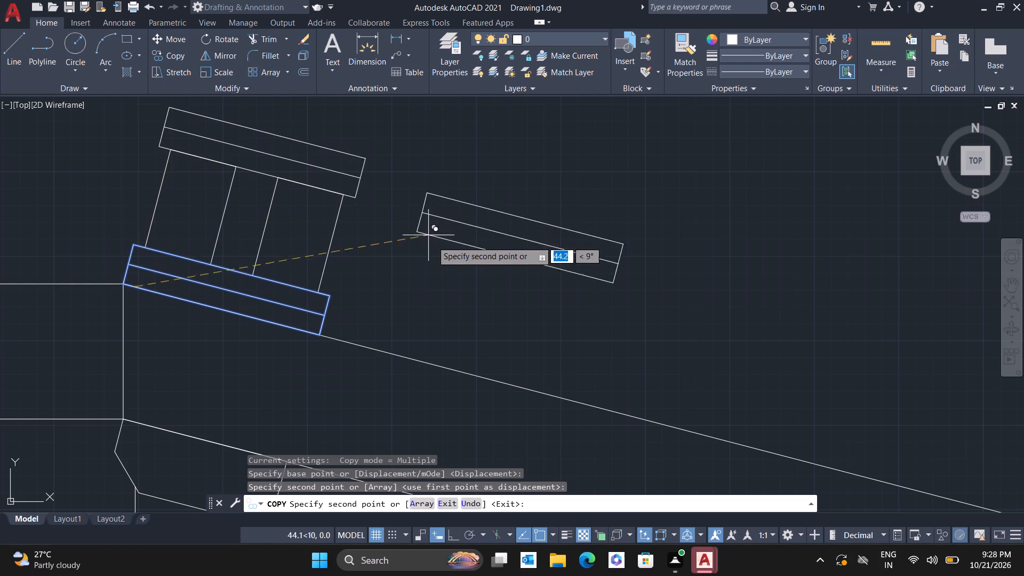
Place another copy of the two-band base on top of the second block pair, about 188 from the base point.
scroll(436, 247, "down", 2)
middle_click_drag(772, 350, 771, 350)
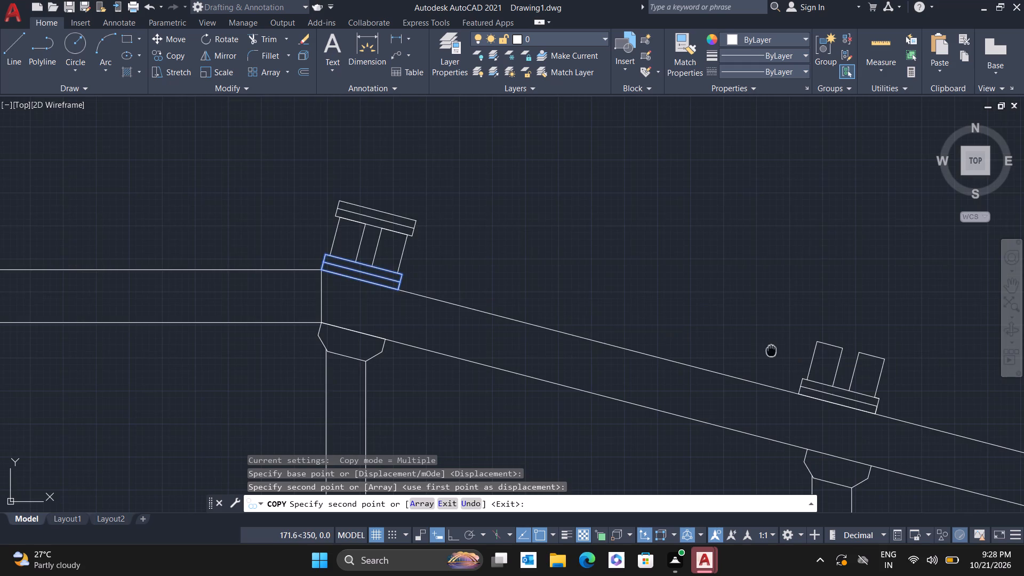
middle_click_drag(771, 350, 388, 319)
scroll(453, 320, "up", 3)
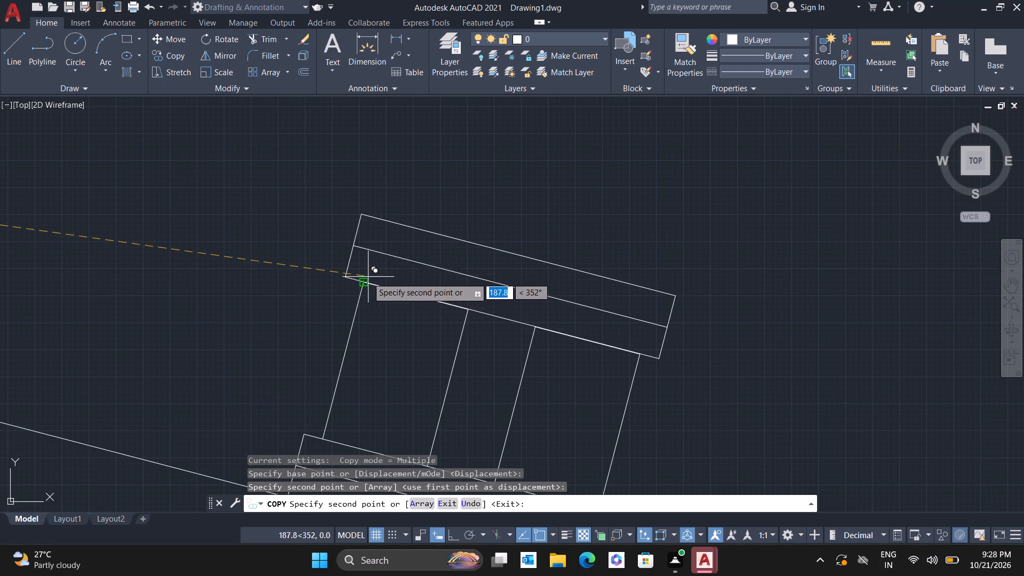
left_click(366, 282)
Place a further copy of the two-band base on top of the third block pair, about 379 from the base point.
scroll(422, 278, "down", 3)
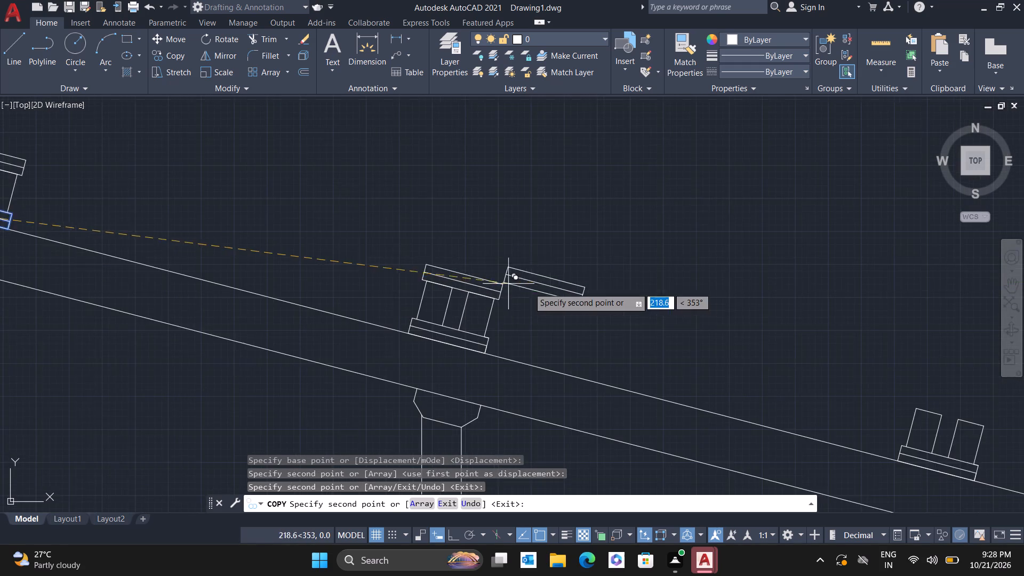
scroll(623, 314, "down", 2)
middle_click_drag(662, 323, 274, 254)
scroll(344, 278, "up", 3)
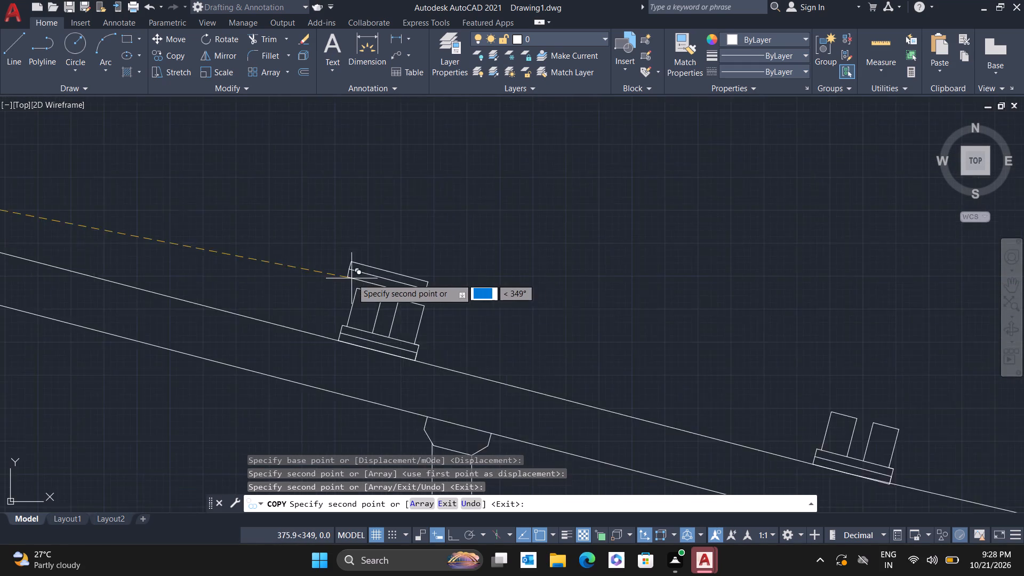
scroll(365, 286, "up", 1)
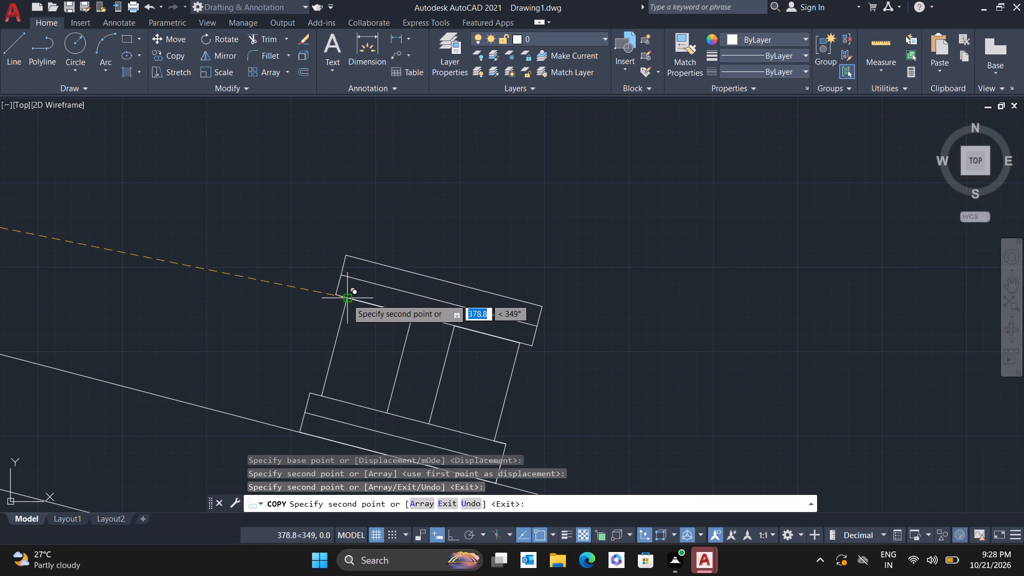
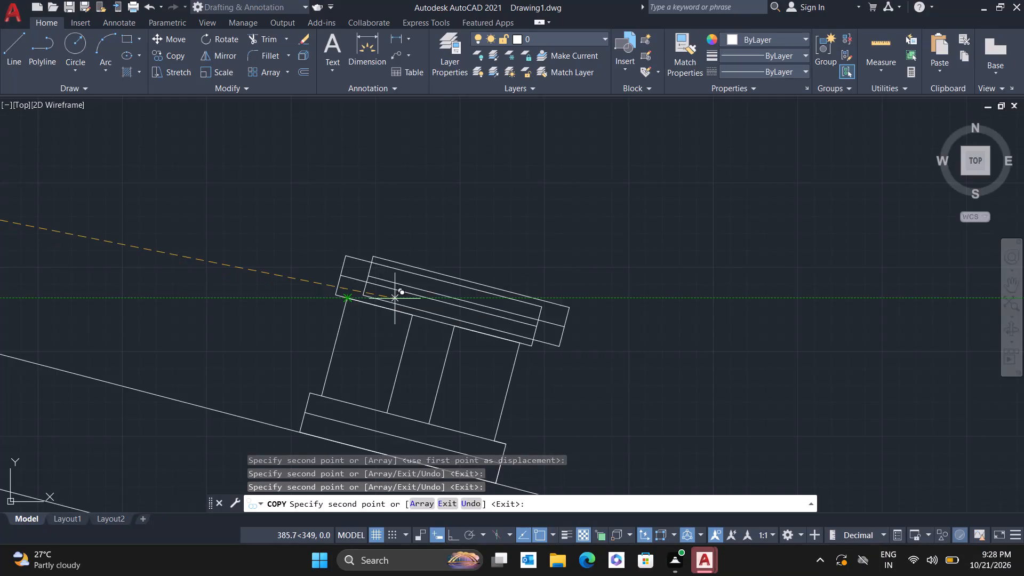
Place a copy of the two-band base on the fourth block pair, at the first block's upper-left corner, and end copying.
scroll(437, 300, "down", 1)
middle_click_drag(454, 308, 49, 181)
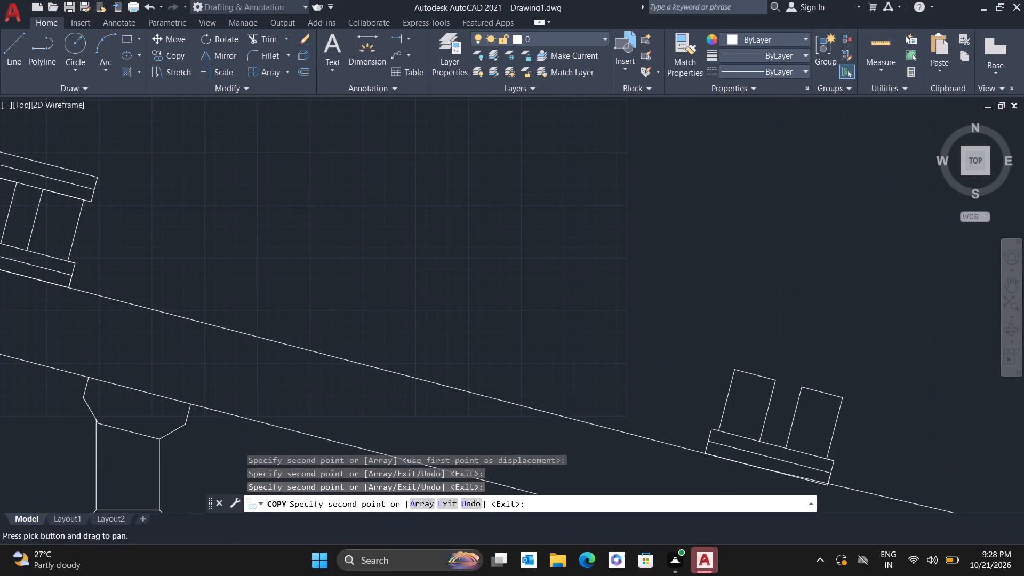
middle_click_drag(627, 330, 80, 208)
scroll(171, 244, "up", 2)
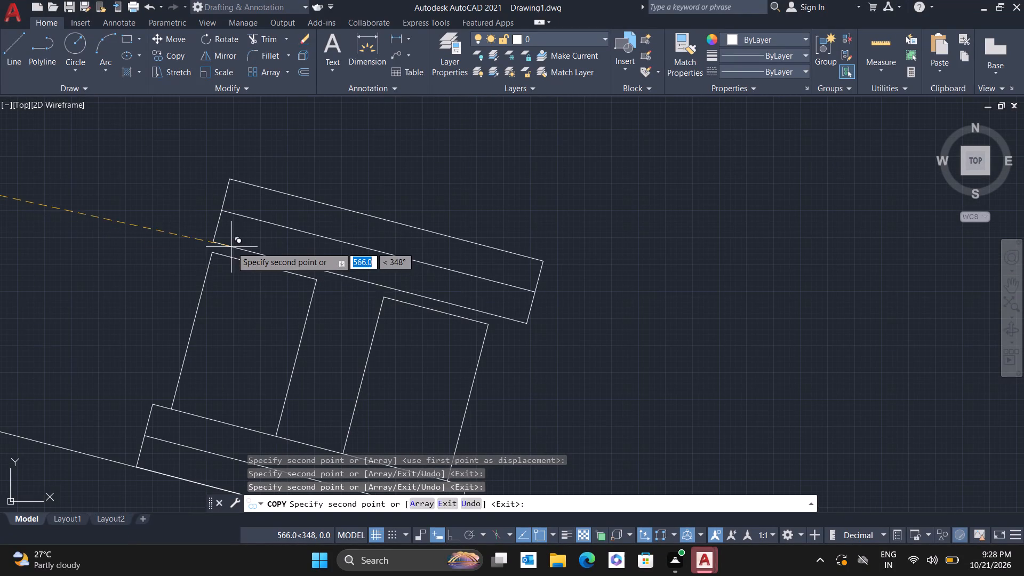
left_click(213, 253)
scroll(423, 258, "down", 1)
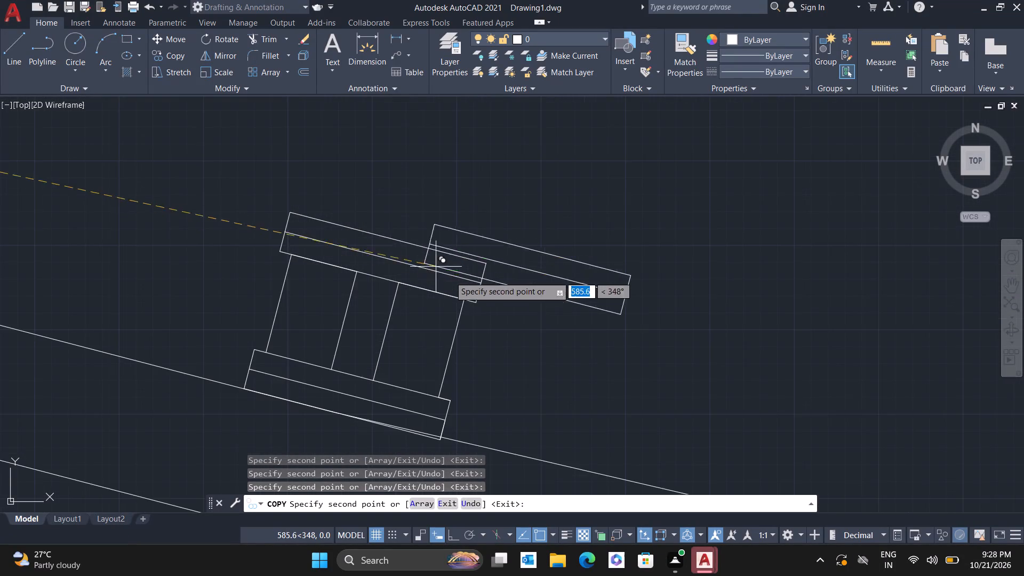
middle_click_drag(459, 286, 346, 186)
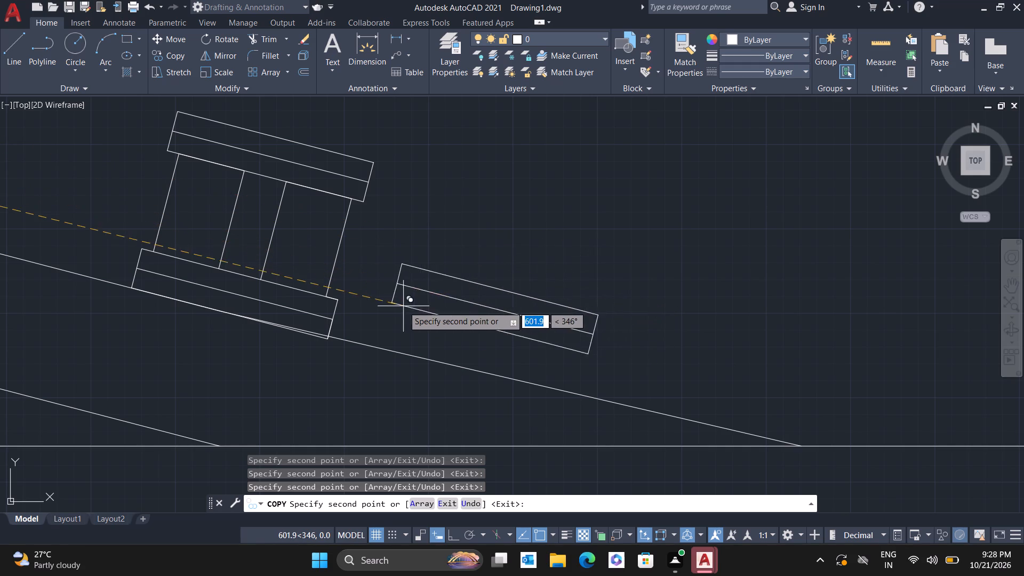
key("Escape")
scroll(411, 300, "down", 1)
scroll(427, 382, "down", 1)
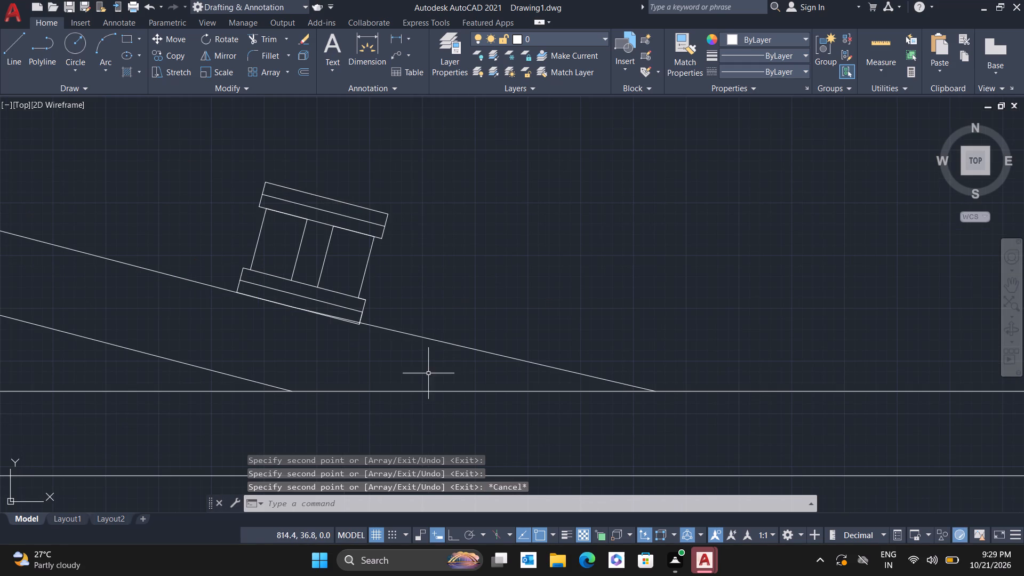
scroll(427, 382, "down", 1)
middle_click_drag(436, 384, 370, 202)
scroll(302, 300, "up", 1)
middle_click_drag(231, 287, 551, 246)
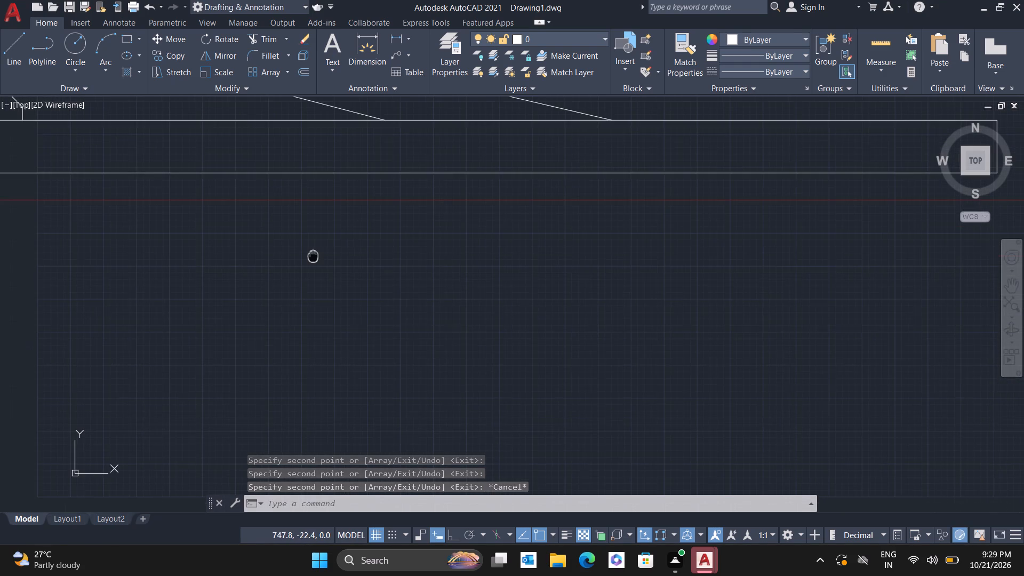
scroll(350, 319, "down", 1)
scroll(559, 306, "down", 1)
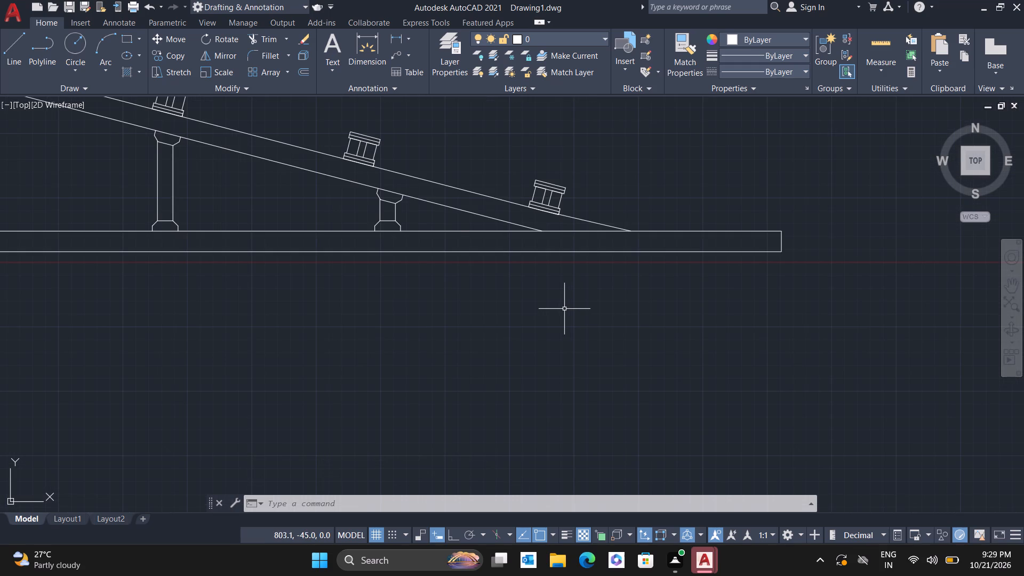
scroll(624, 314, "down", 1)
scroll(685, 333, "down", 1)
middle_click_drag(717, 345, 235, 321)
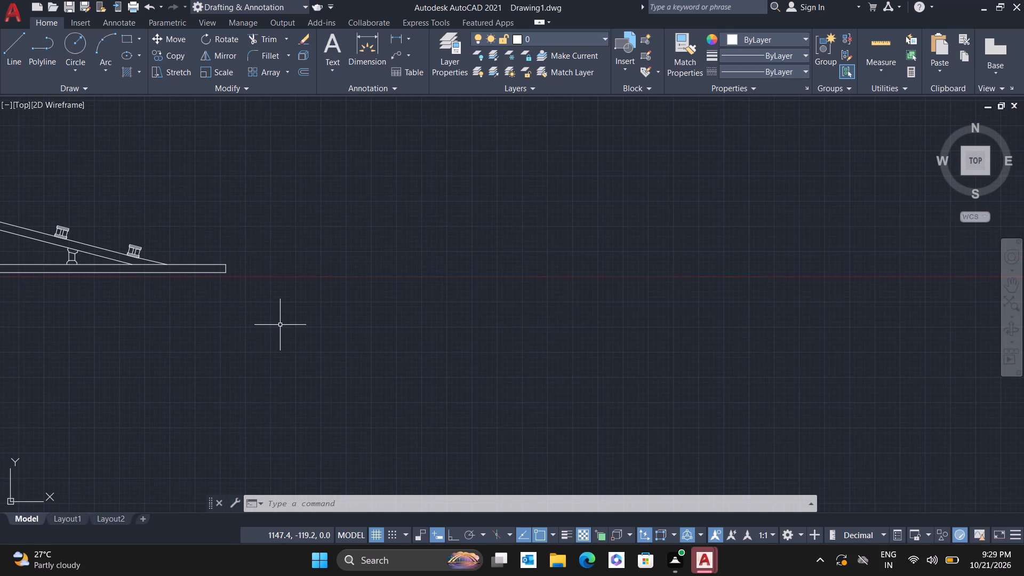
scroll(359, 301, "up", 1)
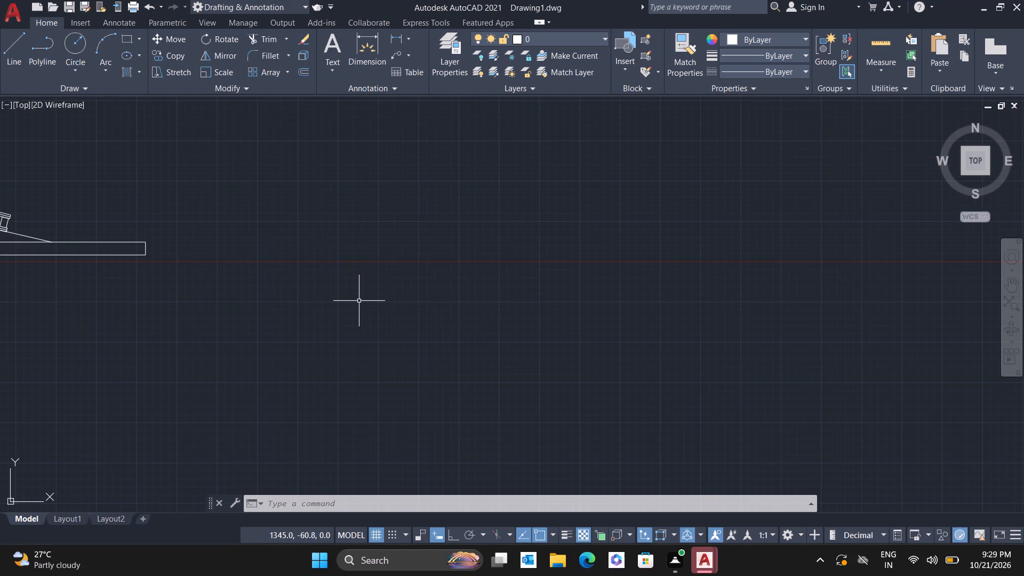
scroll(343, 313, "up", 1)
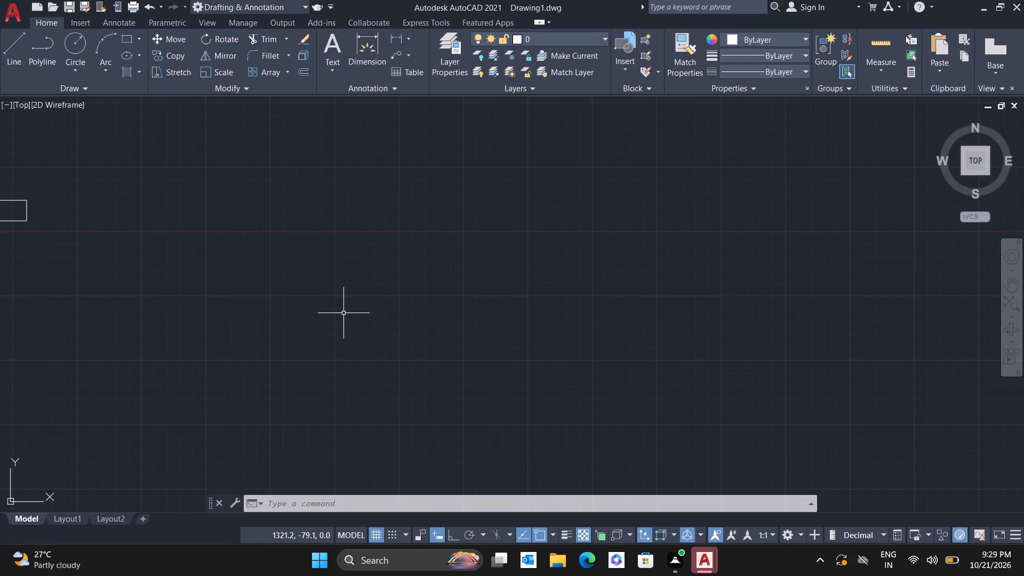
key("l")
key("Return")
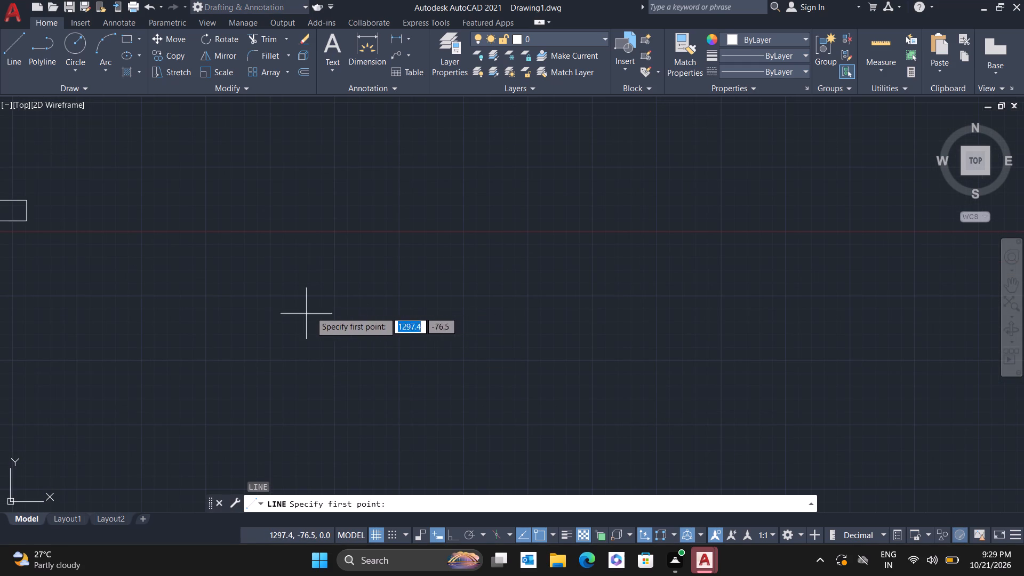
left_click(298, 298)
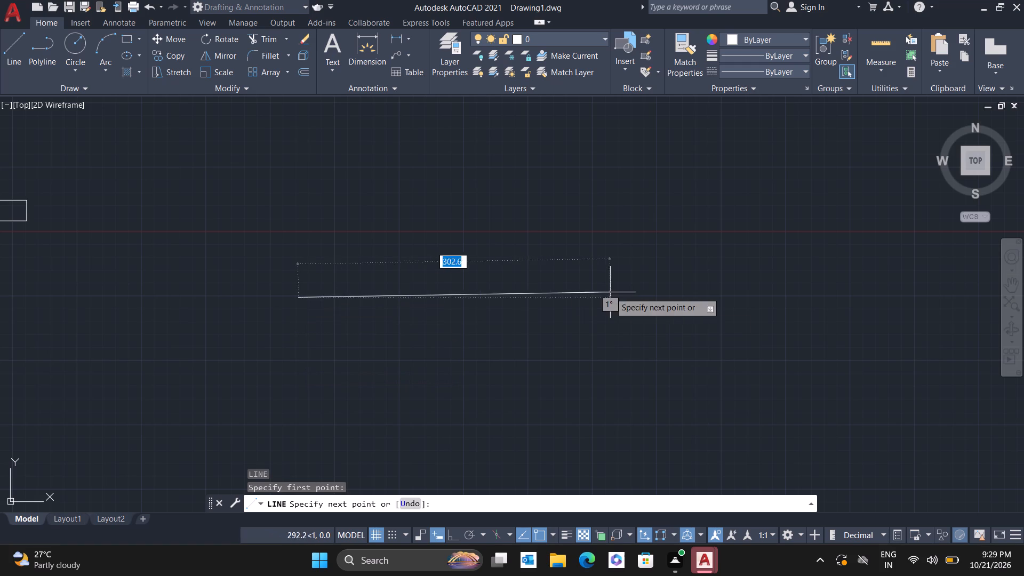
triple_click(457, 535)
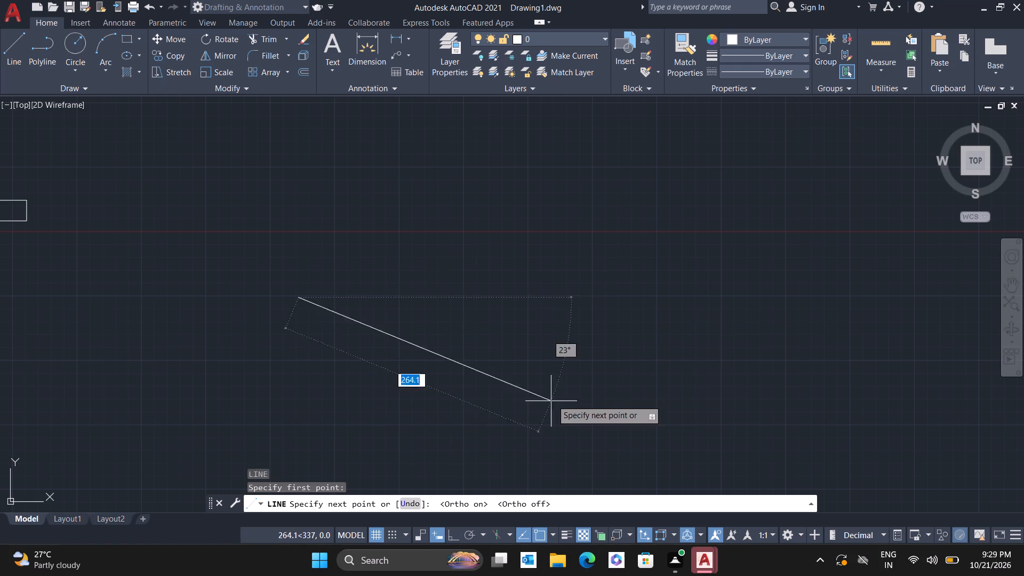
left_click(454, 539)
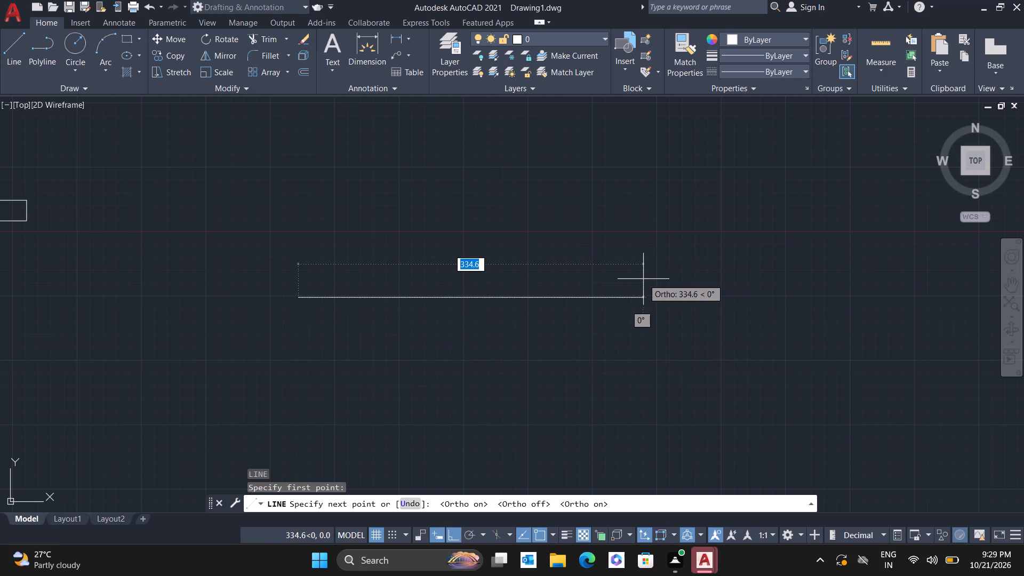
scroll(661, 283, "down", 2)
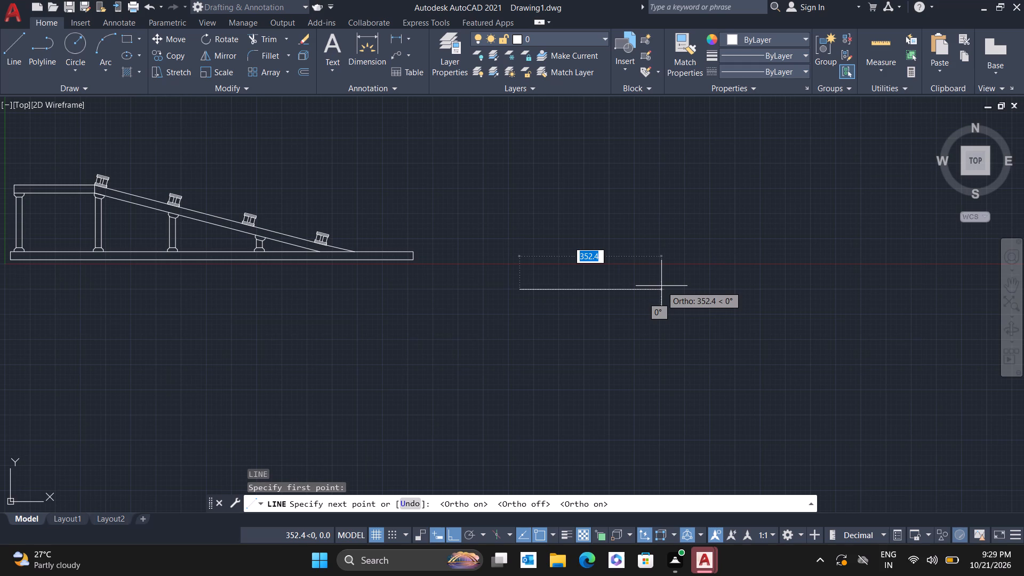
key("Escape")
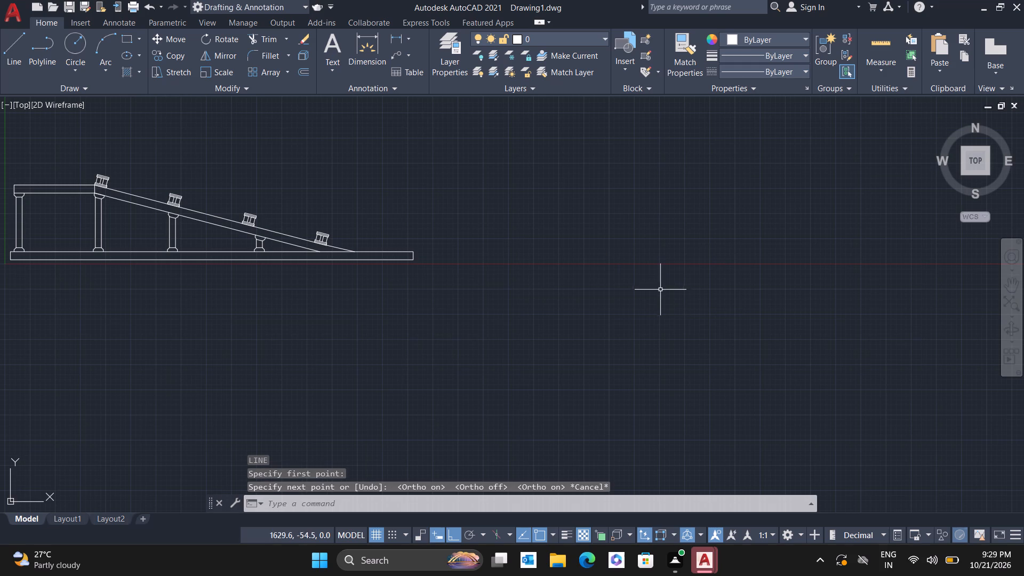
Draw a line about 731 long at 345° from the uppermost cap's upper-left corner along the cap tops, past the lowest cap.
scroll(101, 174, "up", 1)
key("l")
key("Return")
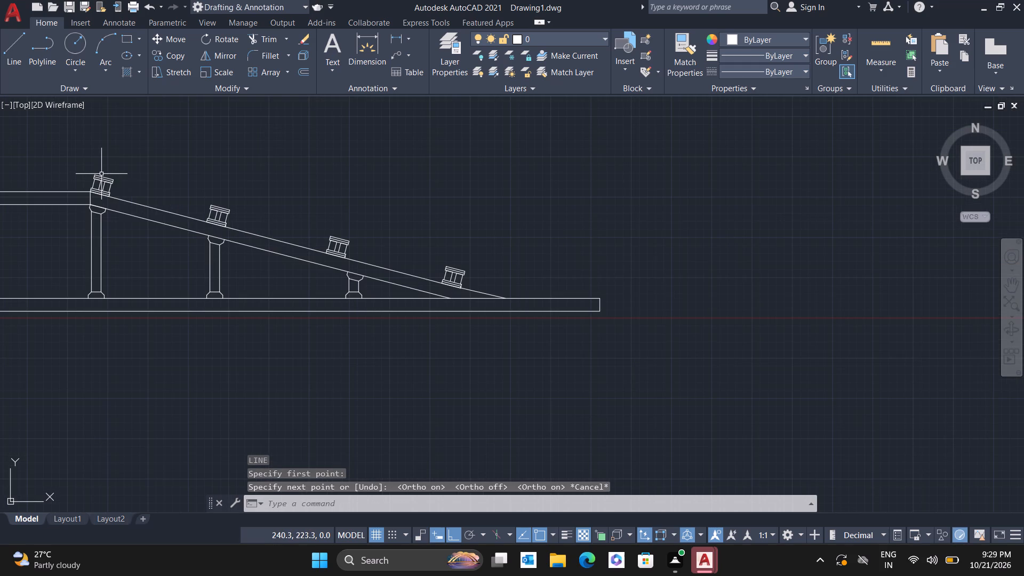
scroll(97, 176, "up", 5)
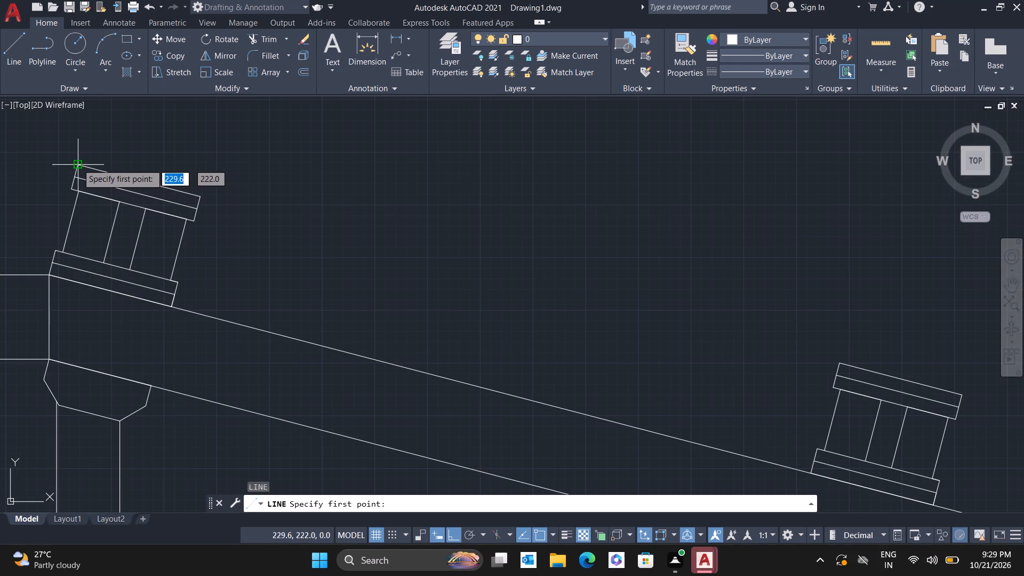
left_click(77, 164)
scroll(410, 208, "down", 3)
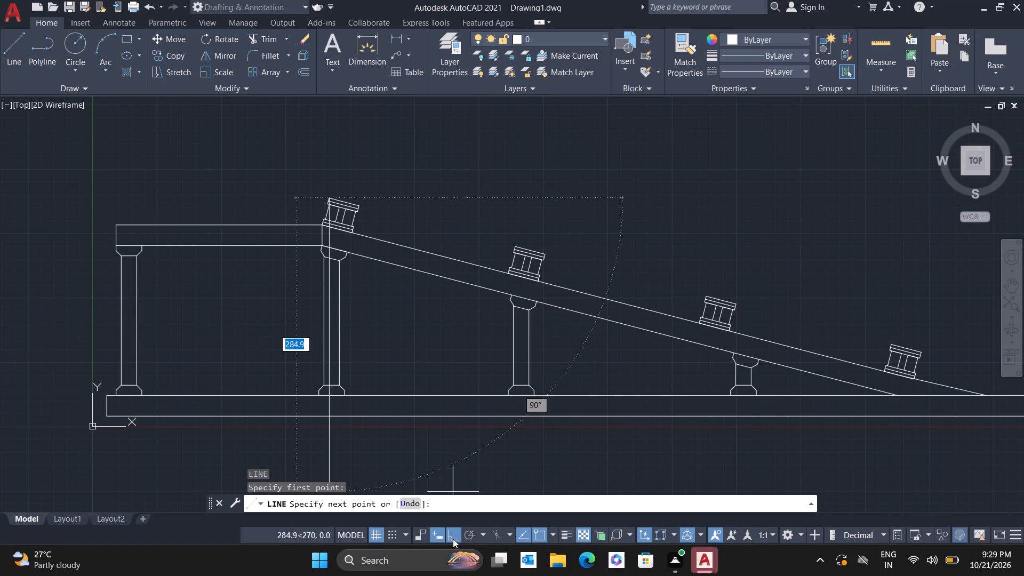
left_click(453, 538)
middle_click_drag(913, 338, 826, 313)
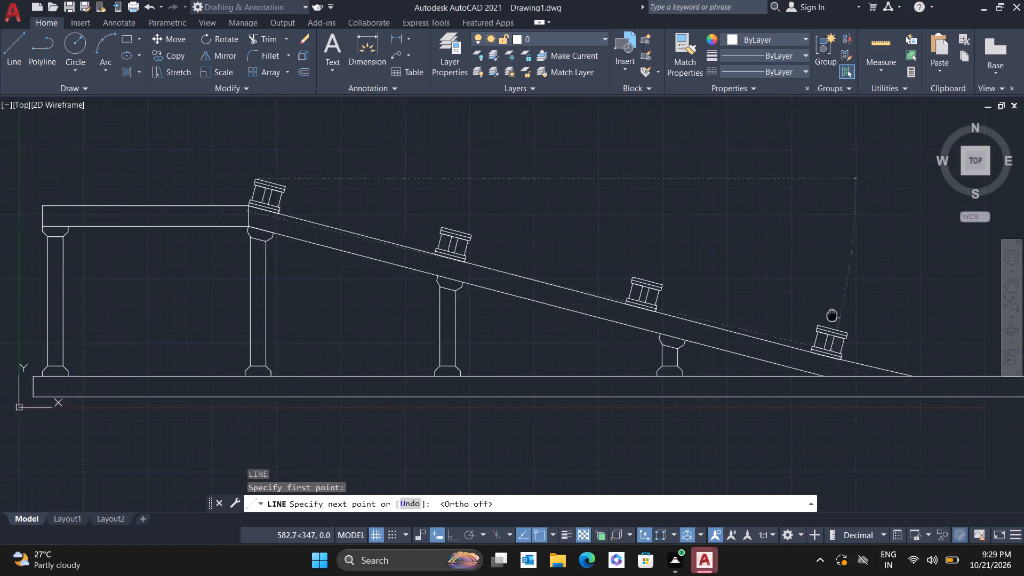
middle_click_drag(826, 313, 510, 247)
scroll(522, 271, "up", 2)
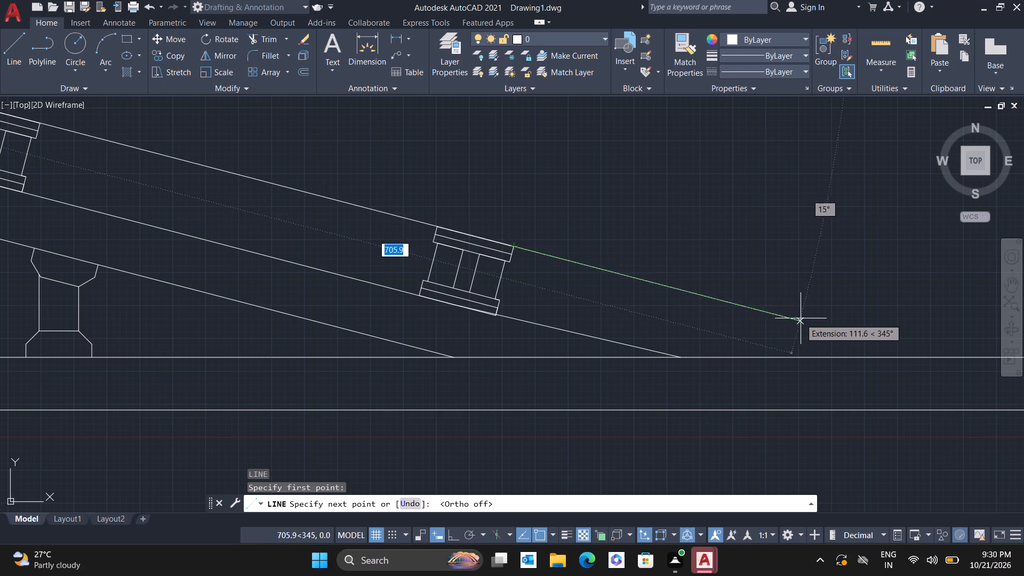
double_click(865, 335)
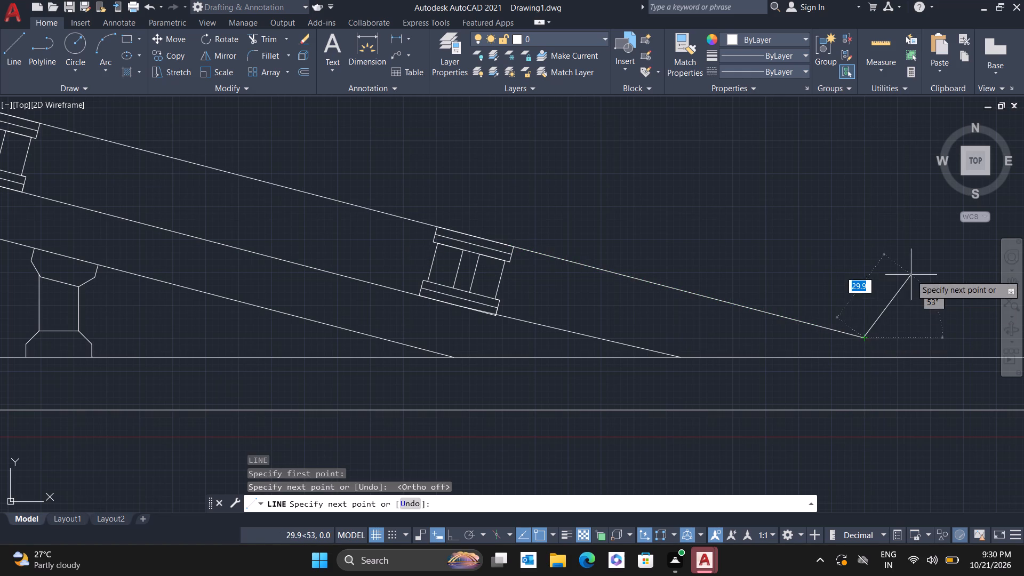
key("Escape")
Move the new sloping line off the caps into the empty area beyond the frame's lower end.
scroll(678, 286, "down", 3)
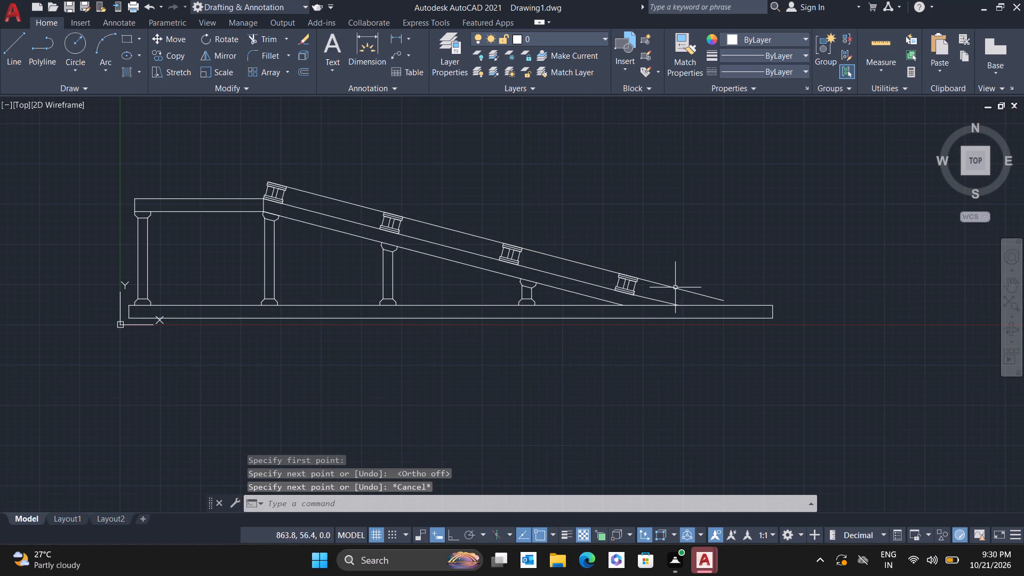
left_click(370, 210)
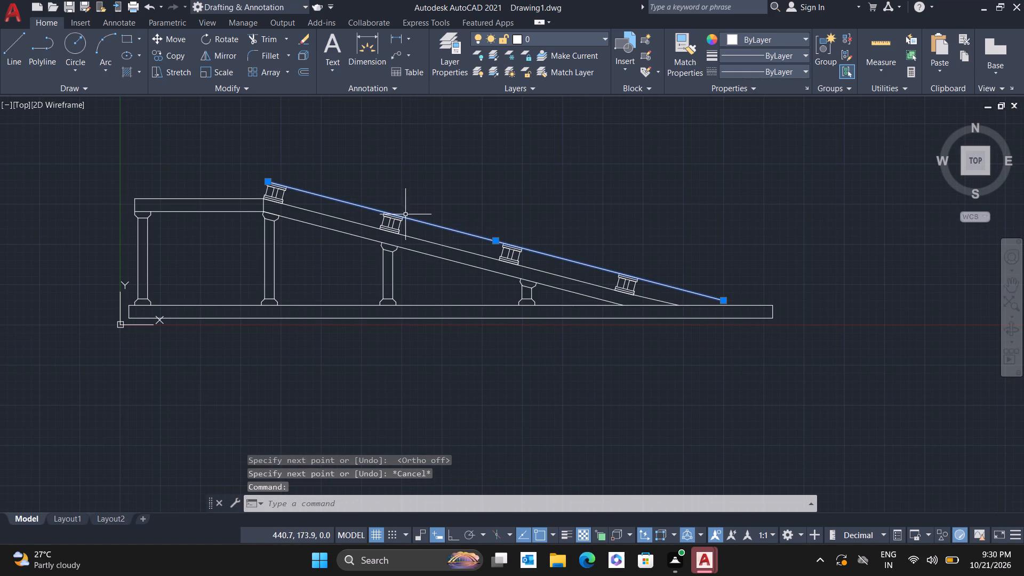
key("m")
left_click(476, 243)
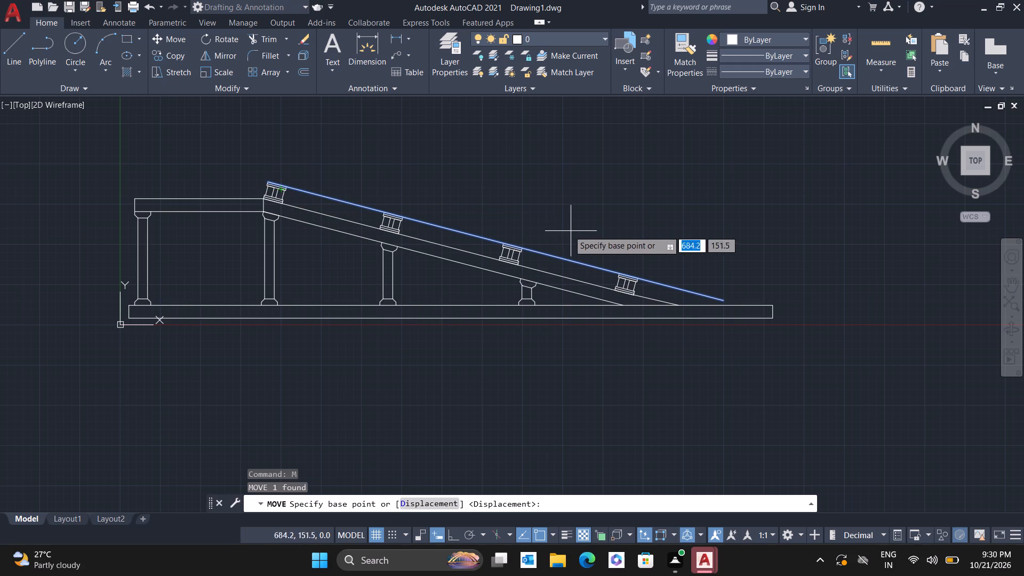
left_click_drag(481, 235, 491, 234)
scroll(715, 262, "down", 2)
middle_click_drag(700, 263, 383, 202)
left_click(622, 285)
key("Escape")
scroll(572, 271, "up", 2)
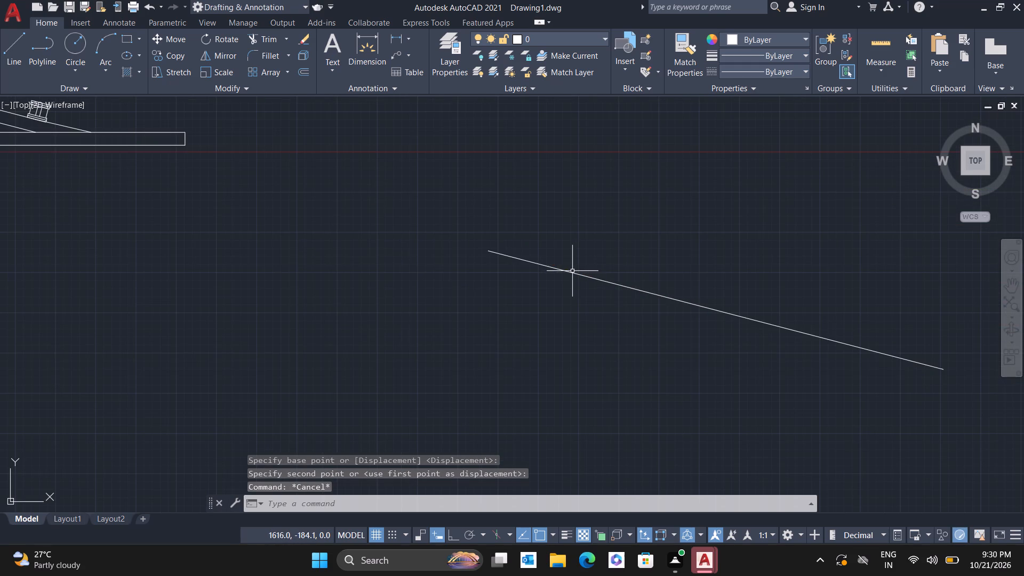
Measure the distance between the moved sloping line's endpoints.
middle_click_drag(573, 273, 398, 237)
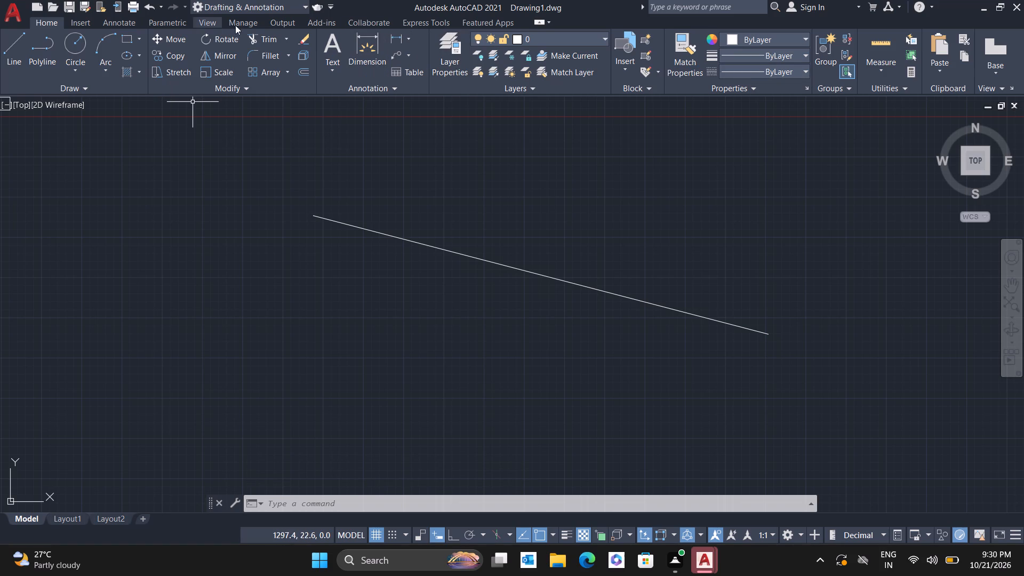
left_click(893, 74)
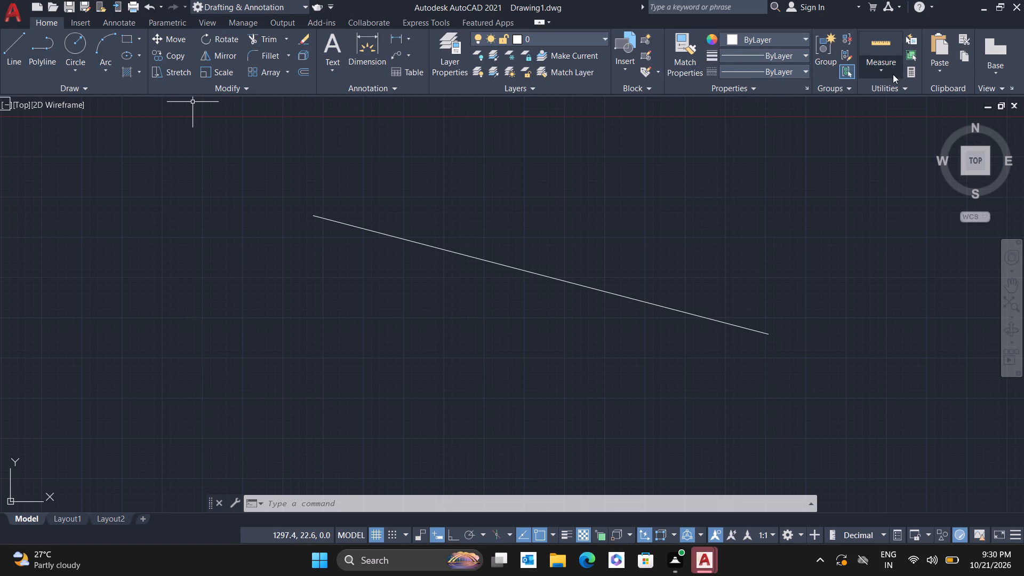
left_click(886, 116)
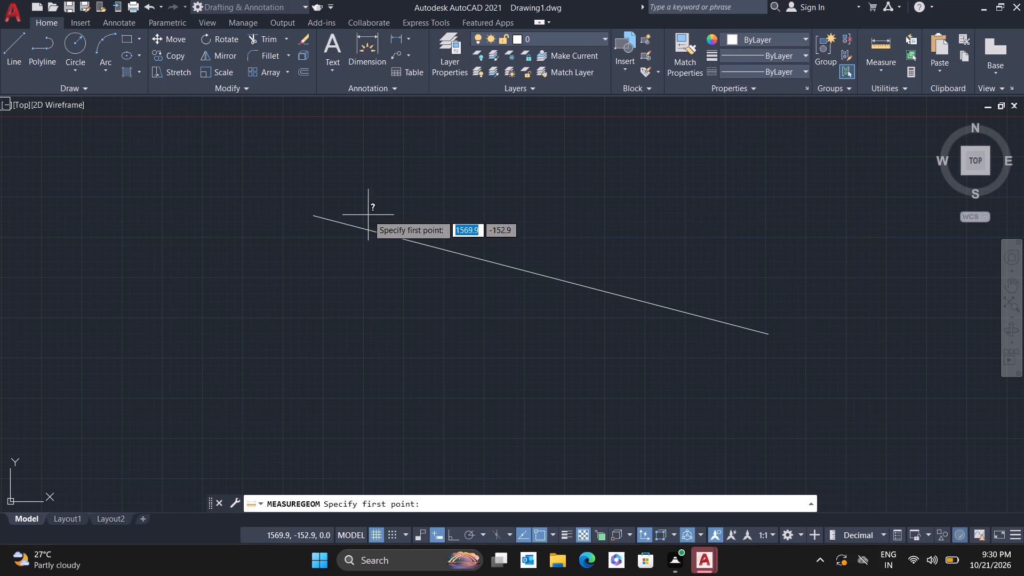
left_click(313, 215)
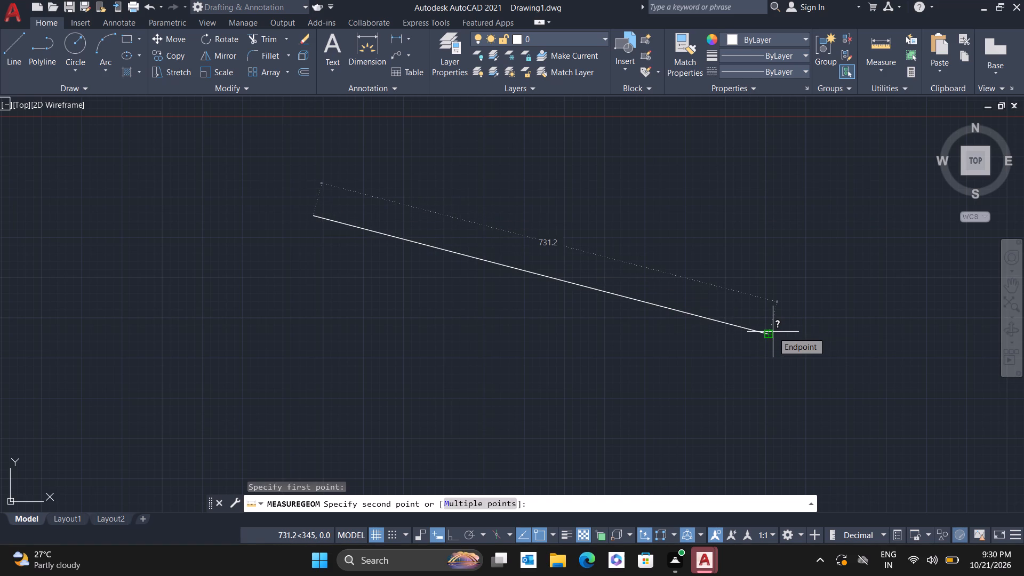
key("Escape")
scroll(555, 298, "down", 2)
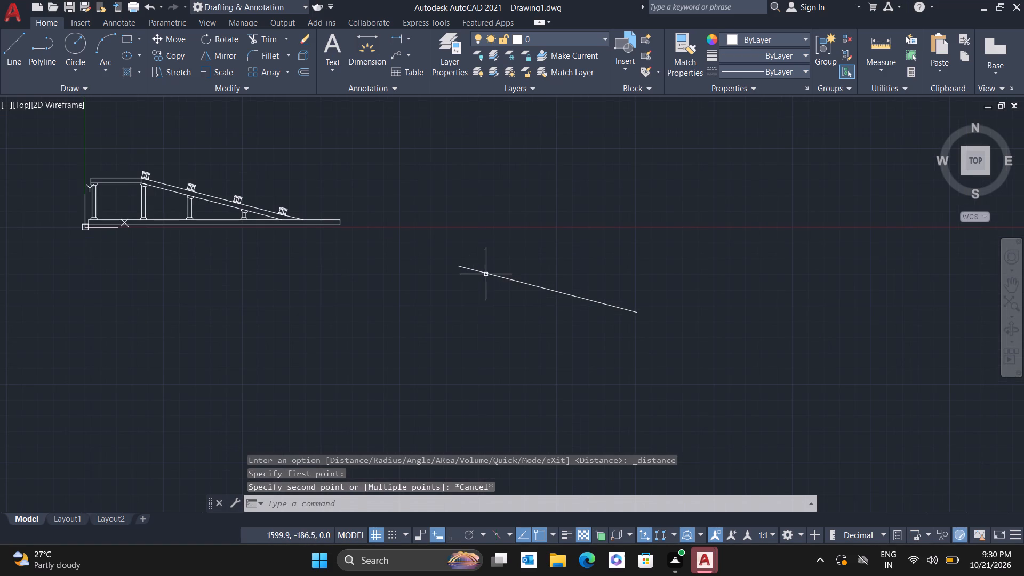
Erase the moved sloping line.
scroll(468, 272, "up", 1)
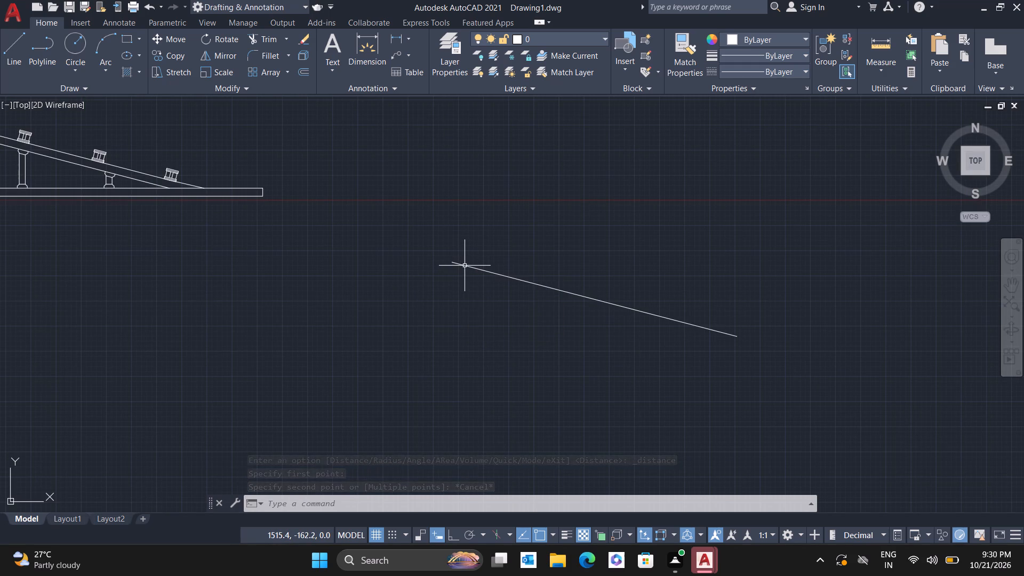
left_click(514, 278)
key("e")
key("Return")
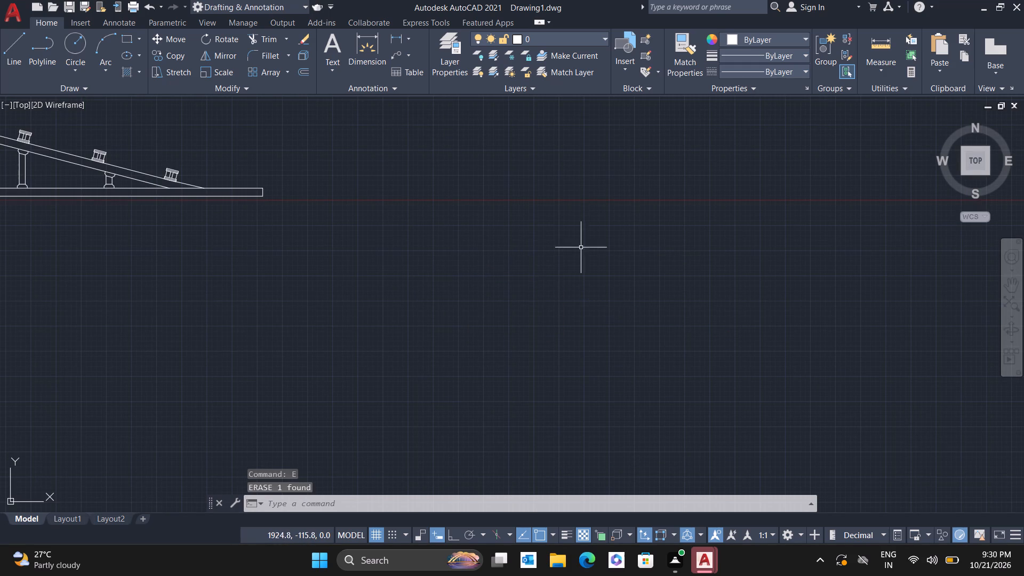
With Ortho on, draw a horizontal line 730 long in the empty area beyond the frame.
left_click(25, 46)
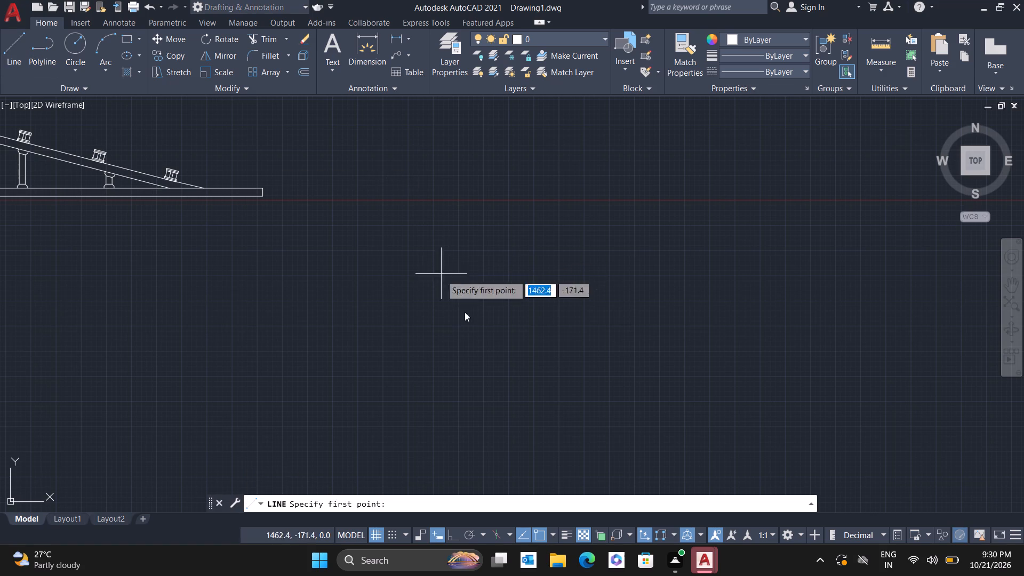
left_click(478, 334)
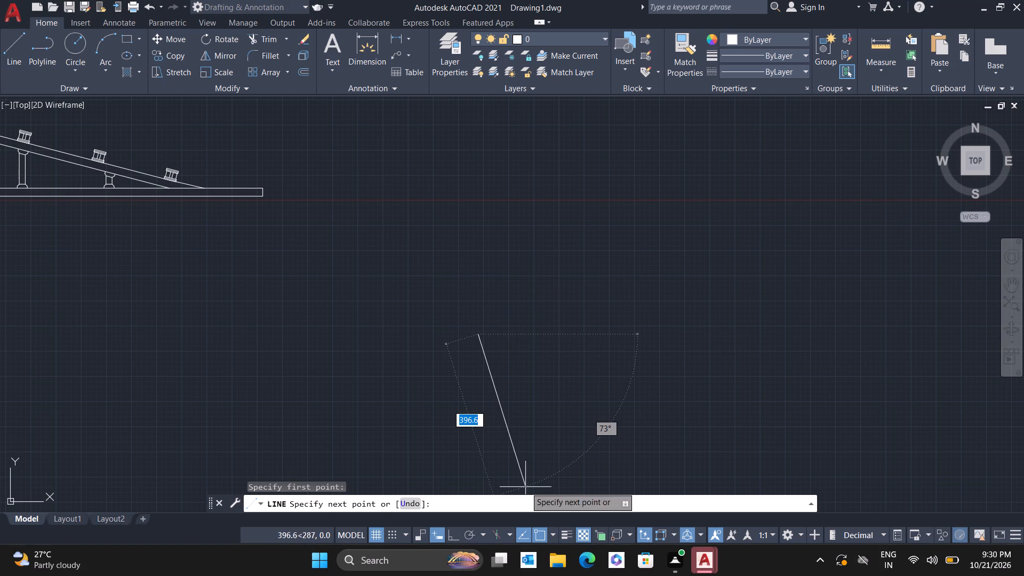
left_click(453, 535)
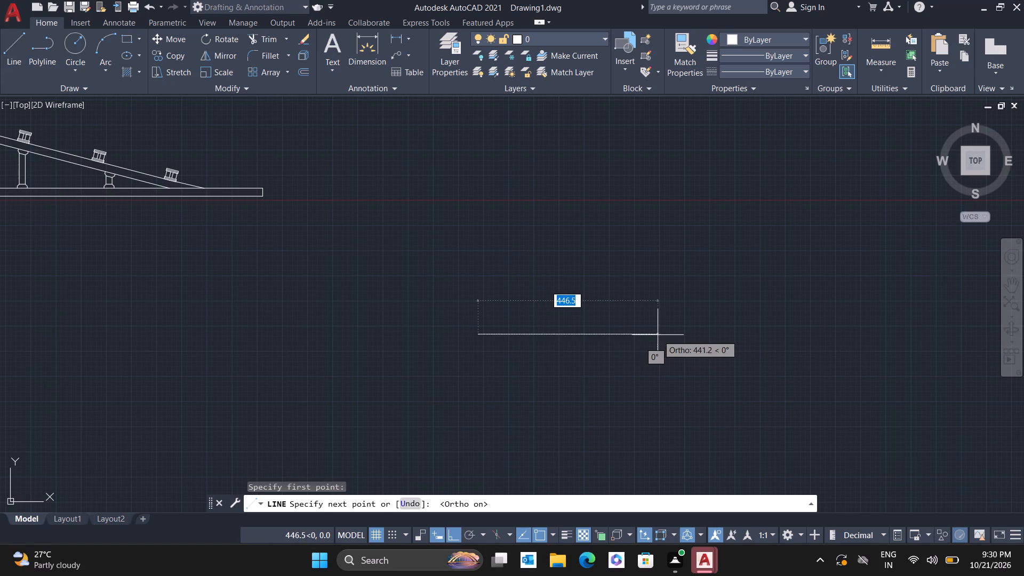
type("73")
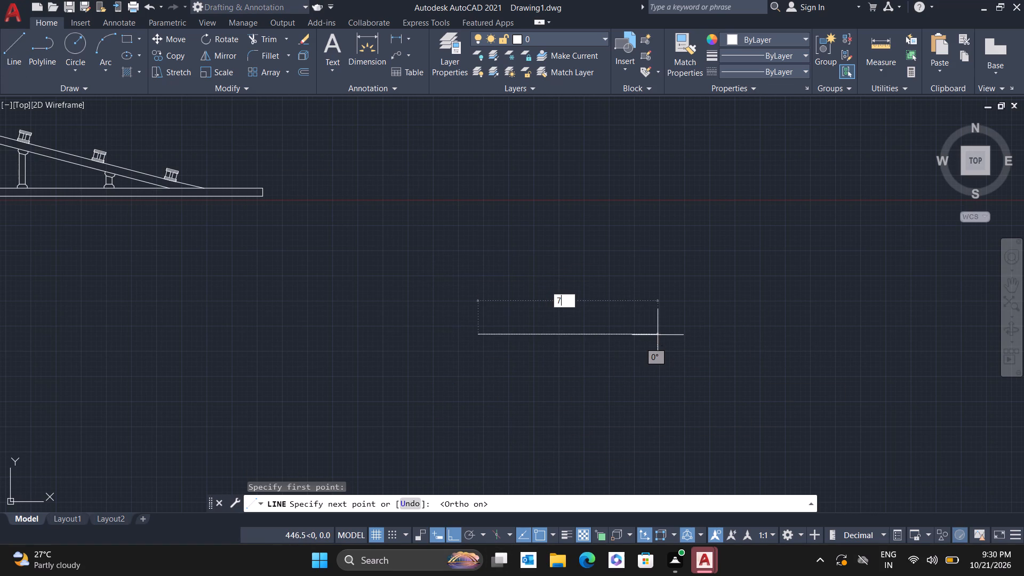
key("0")
key("Return")
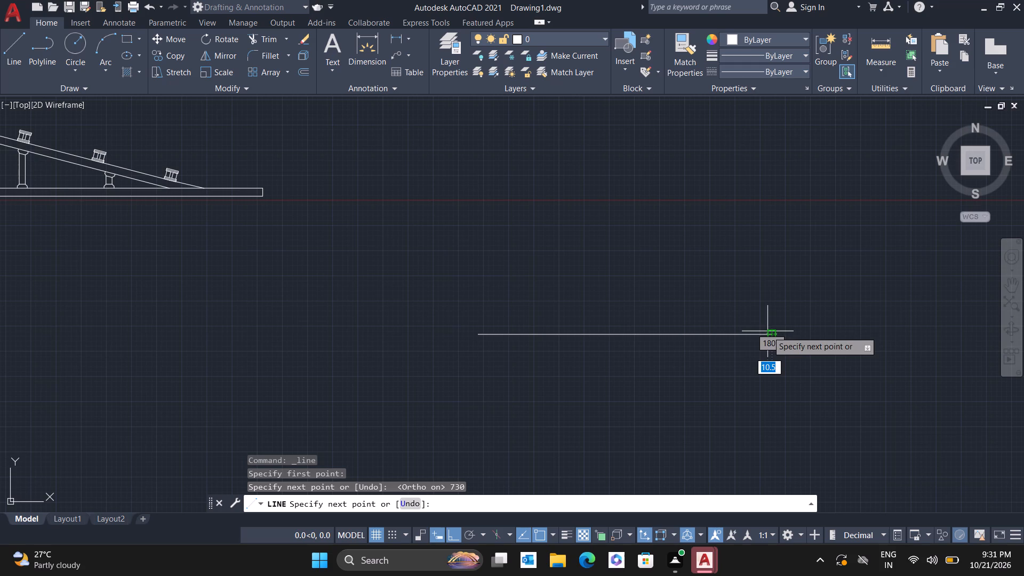
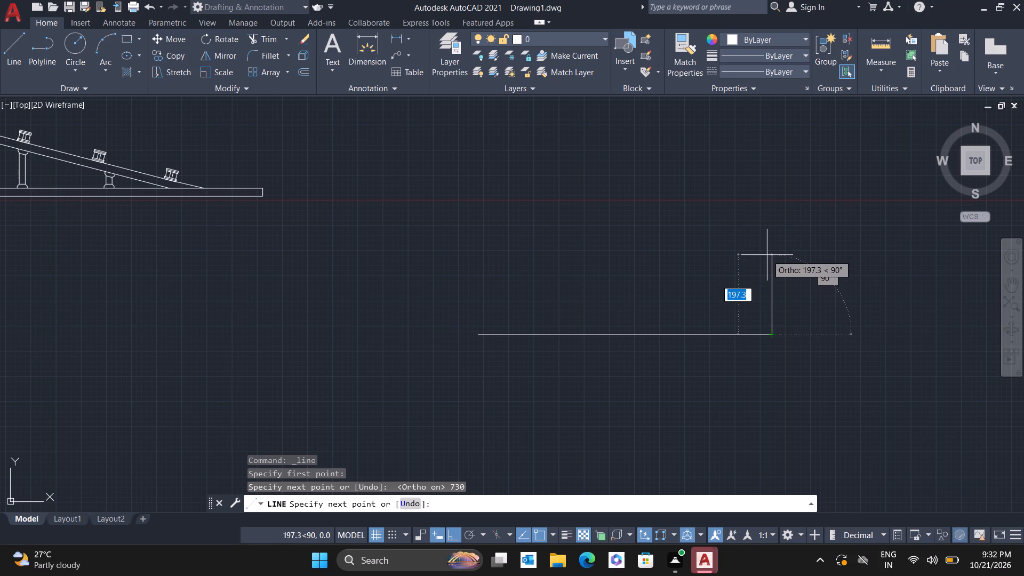
Complete the rectangle on the 730 line with a 200 vertical side, a 730 upper side and a closing side.
key("2")
type("00")
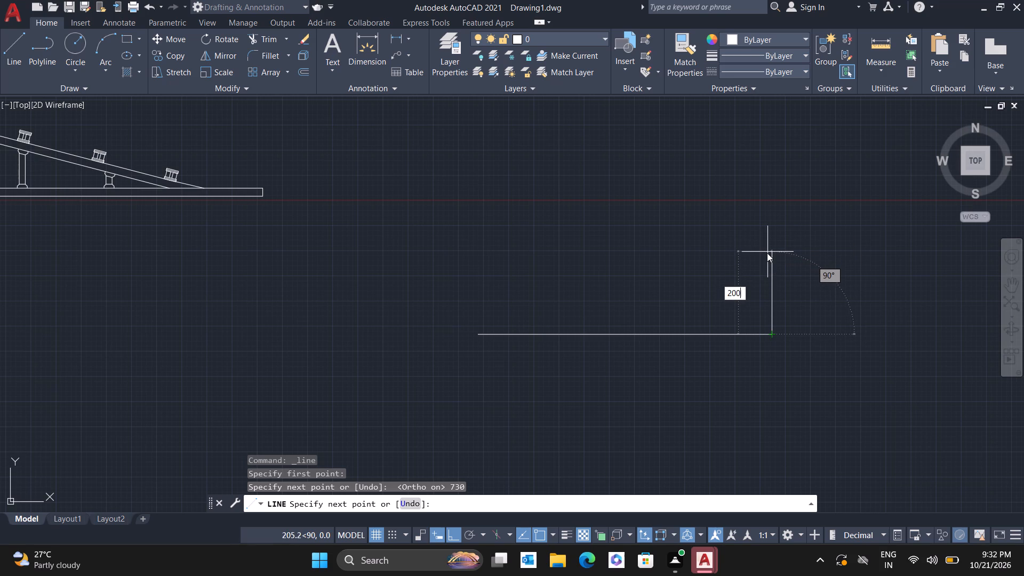
key("Return")
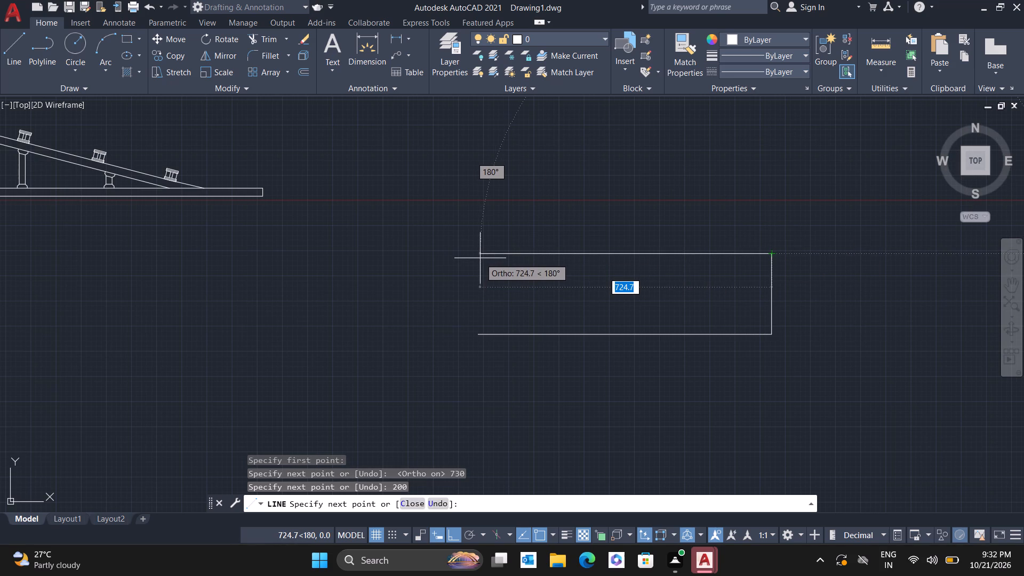
type("730")
key("Return")
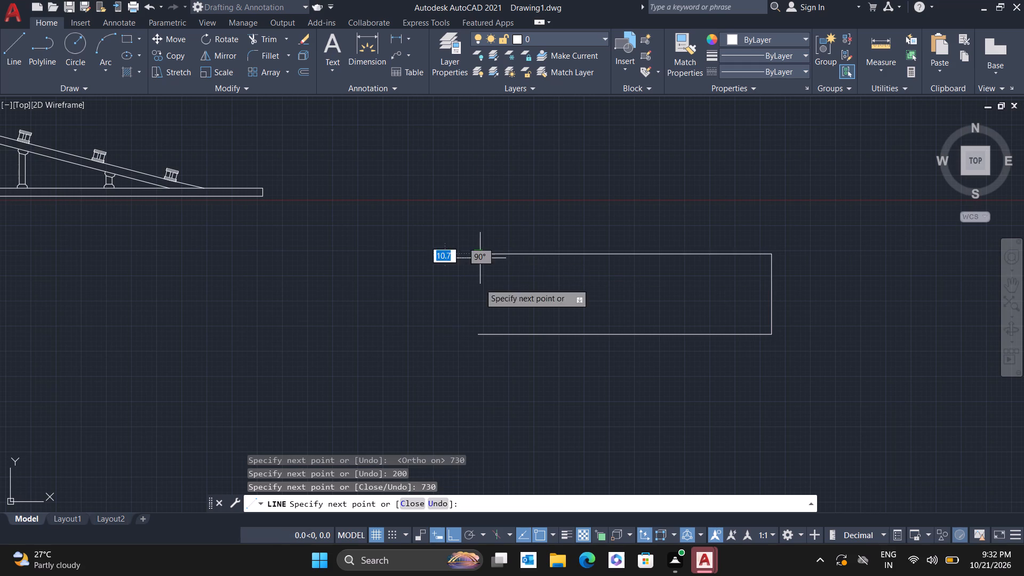
left_click(477, 337)
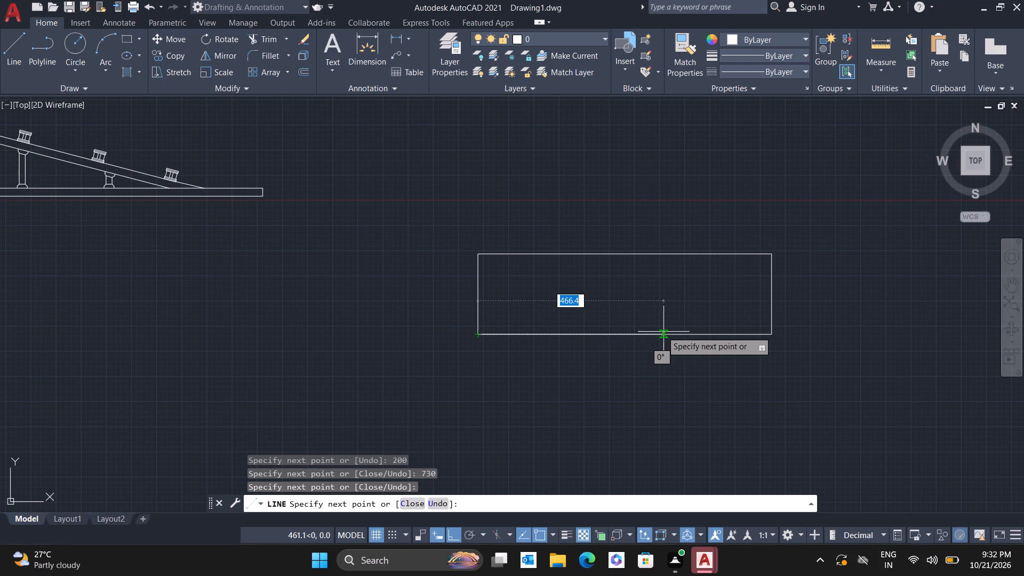
key("Escape")
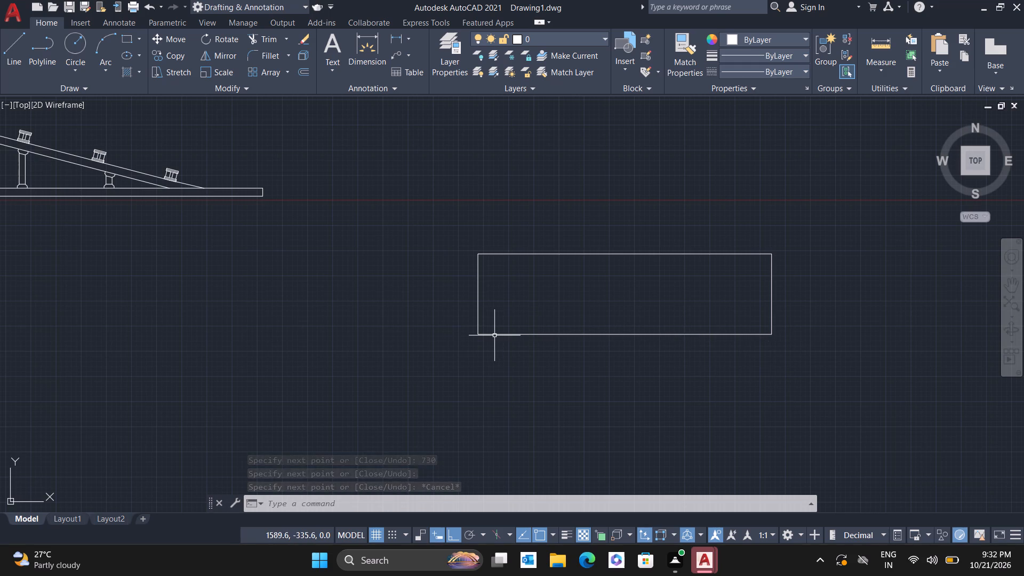
Draw a line 20 up from the rectangle's lower-left corner, continuing horizontally across to its opposite side.
key("l")
key("Return")
left_click(479, 331)
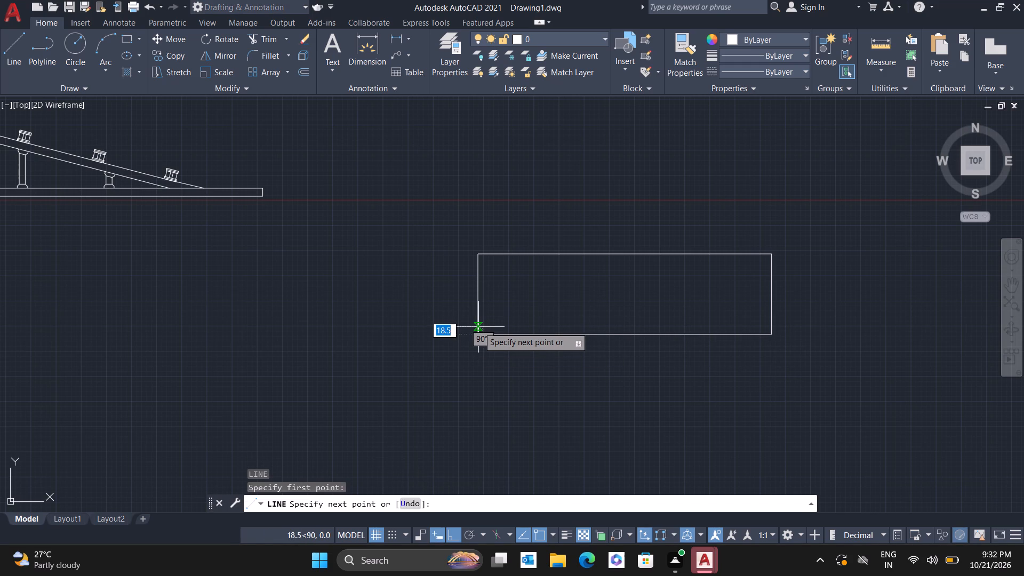
type("20")
key("Return")
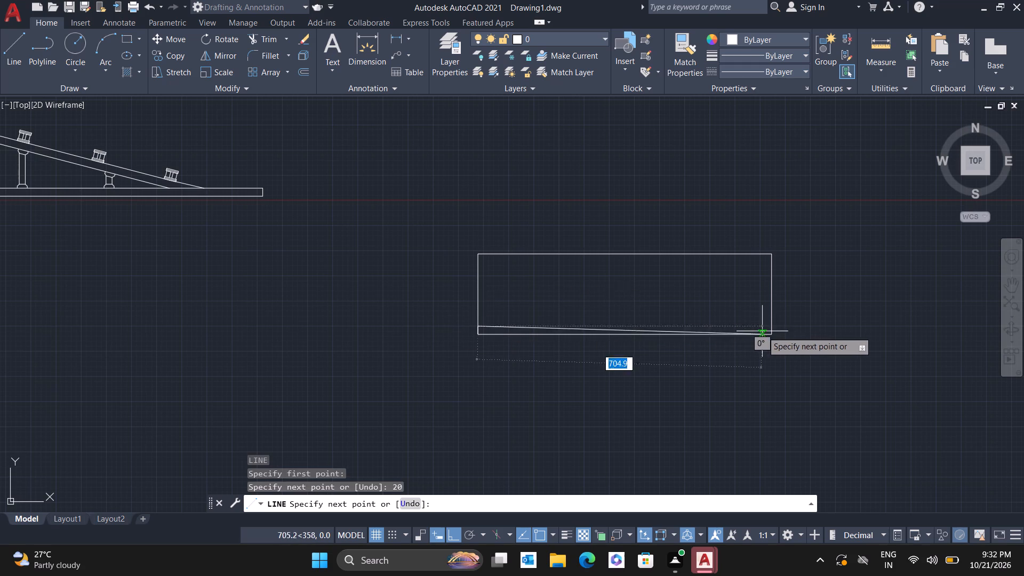
left_click(770, 326)
key("Escape")
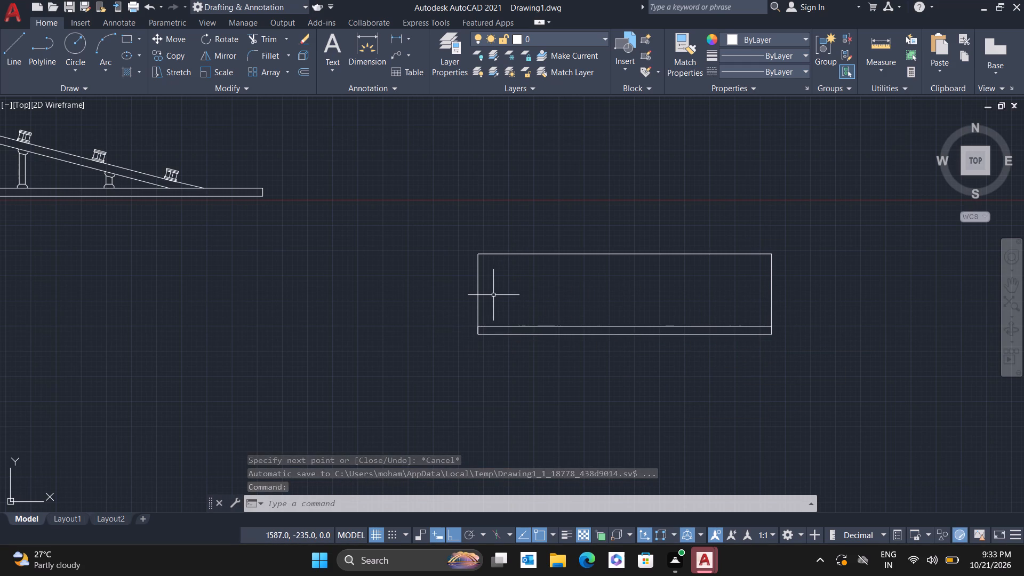
Draw a horizontal line about 105 long inward from the midpoint of the rectangle's left side.
key("l")
key("Return")
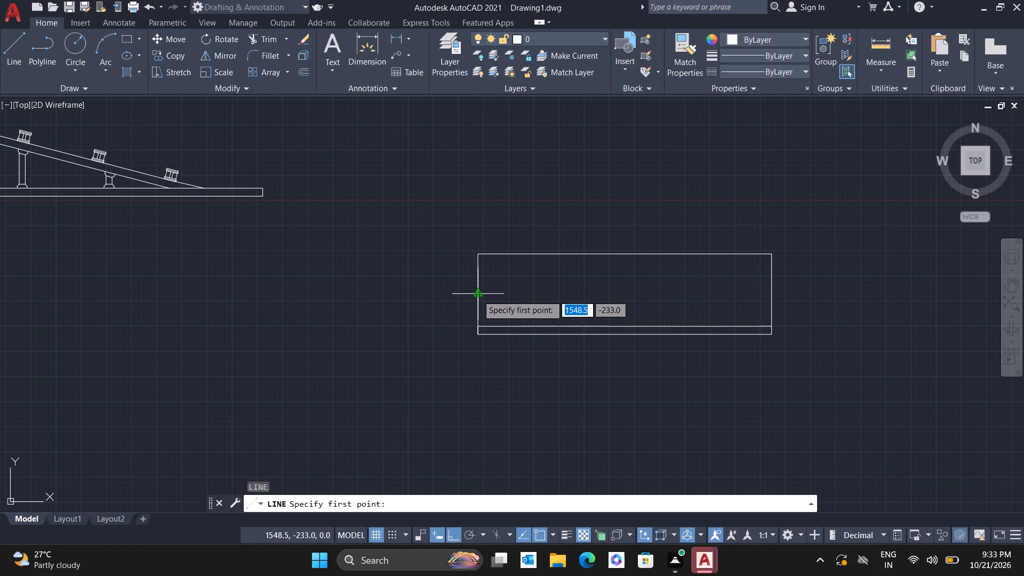
left_click(477, 295)
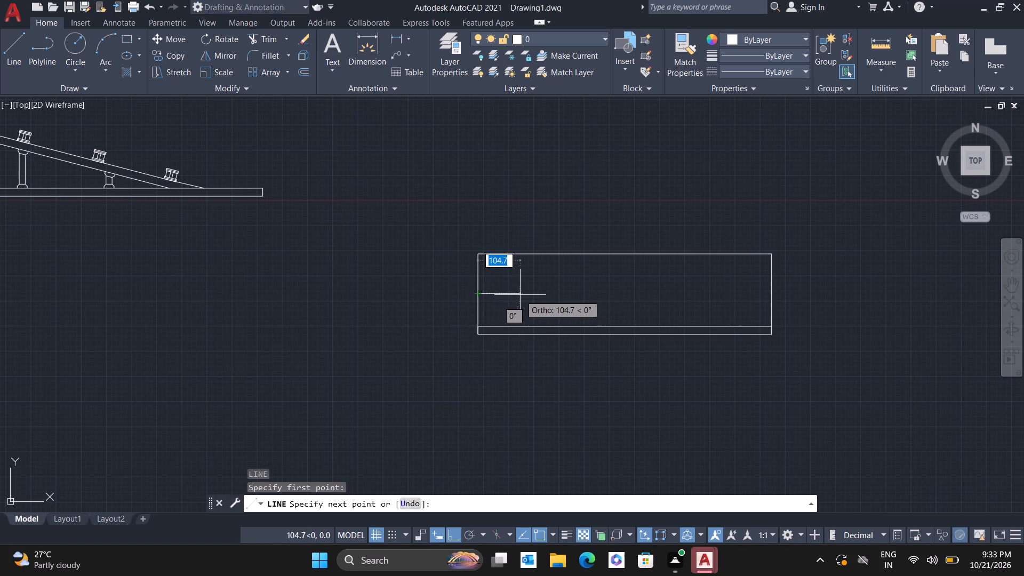
left_click(520, 295)
key("Escape")
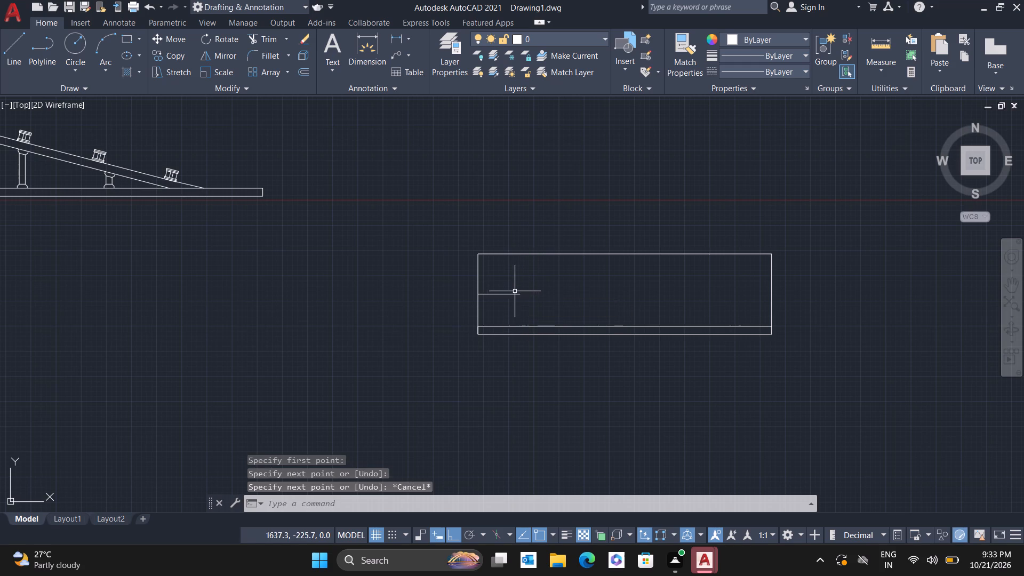
Draw a circle of radius 8 centred on the inner end of the short horizontal line.
scroll(515, 292, "up", 2)
left_click(76, 42)
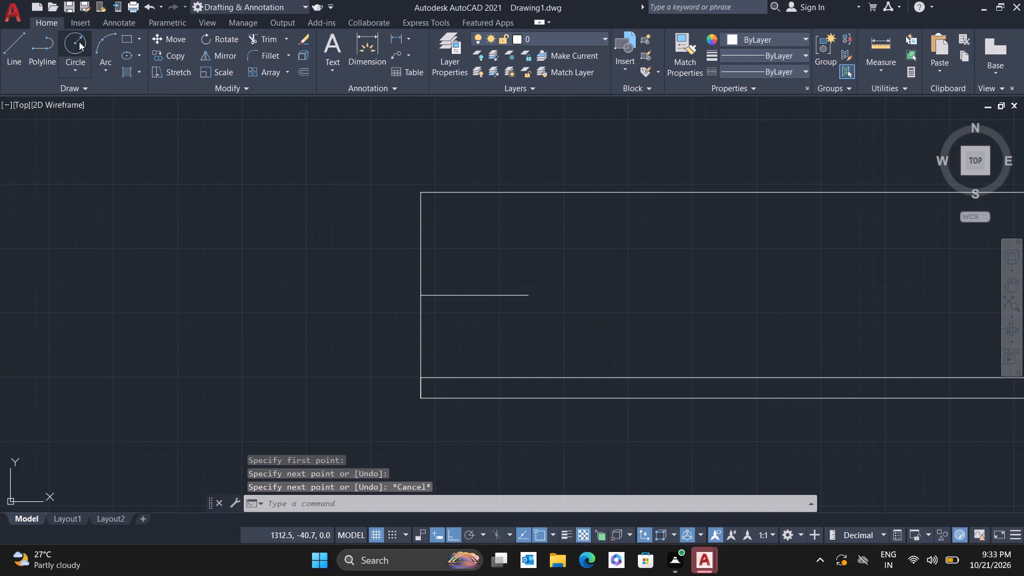
left_click(529, 292)
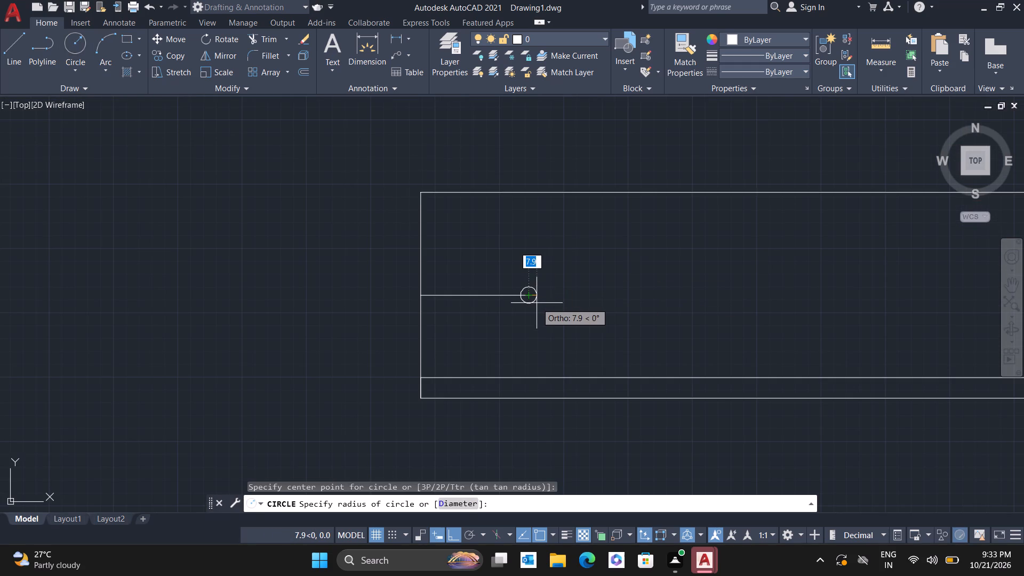
key("8")
key("Return")
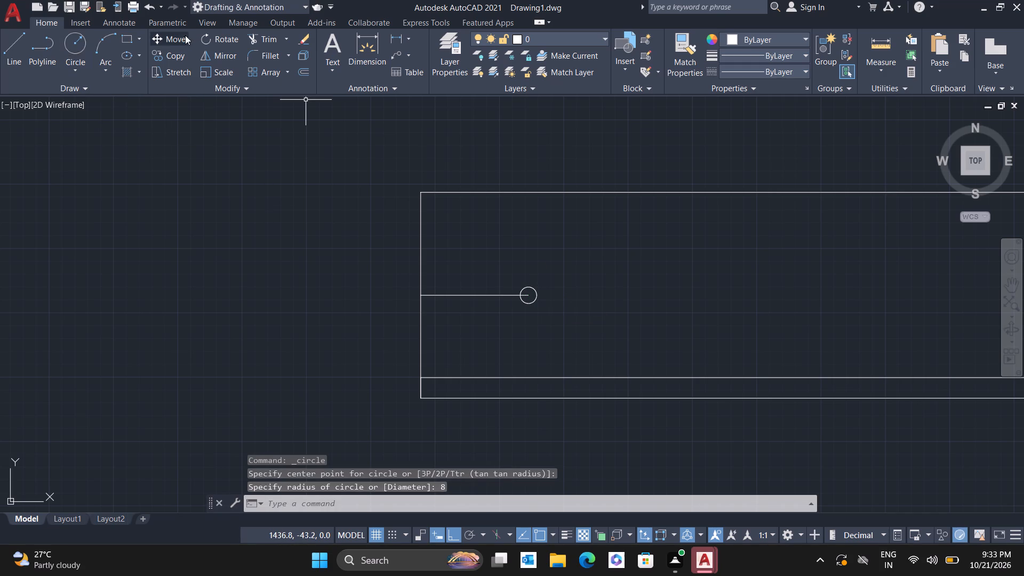
Draw horizontal lines from the circle's upper and lower quadrants to the rectangle's left side.
left_click(9, 43)
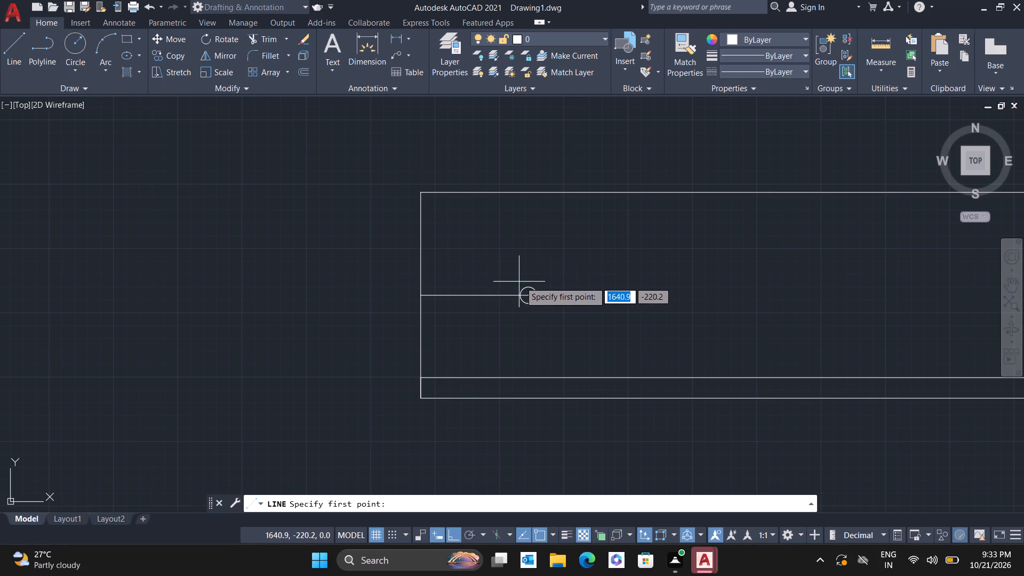
left_click(528, 284)
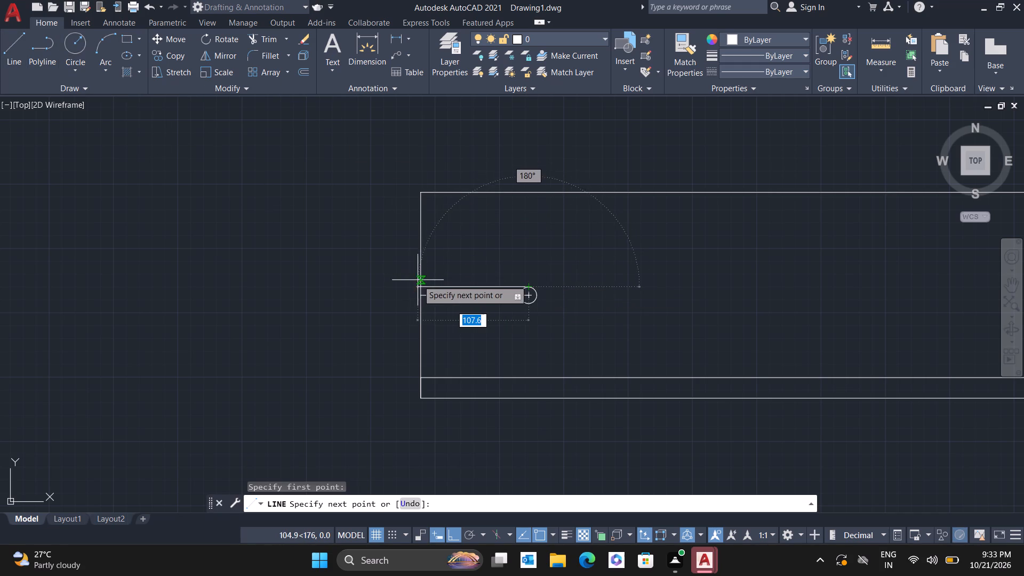
left_click(419, 287)
key("Escape")
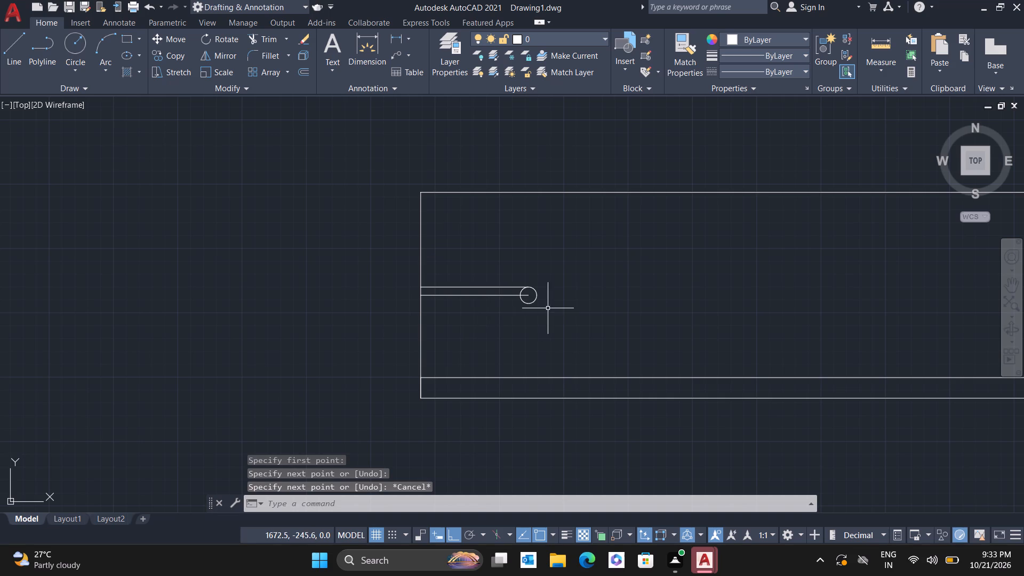
key("space")
left_click(530, 306)
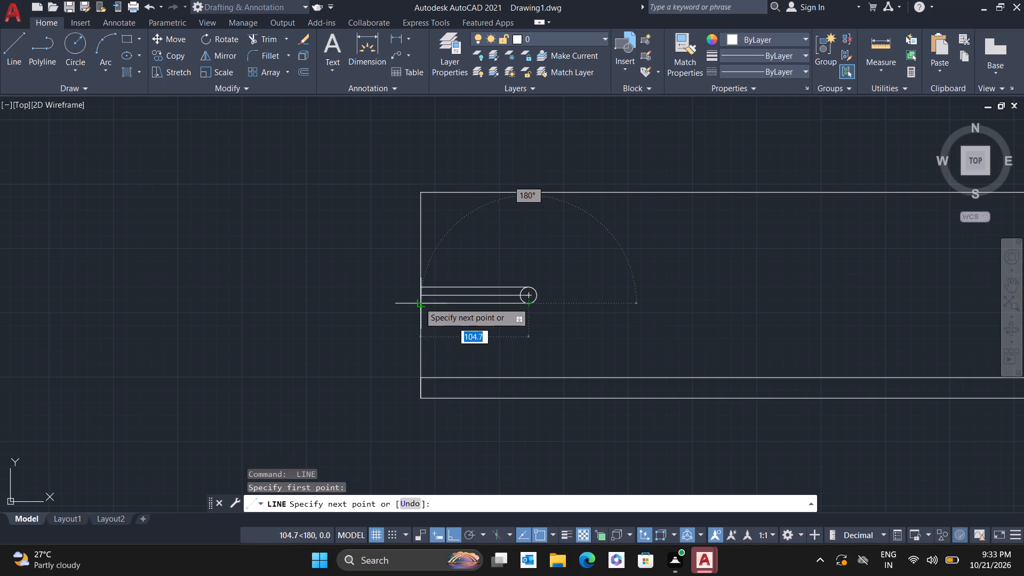
left_click(419, 302)
key("Escape")
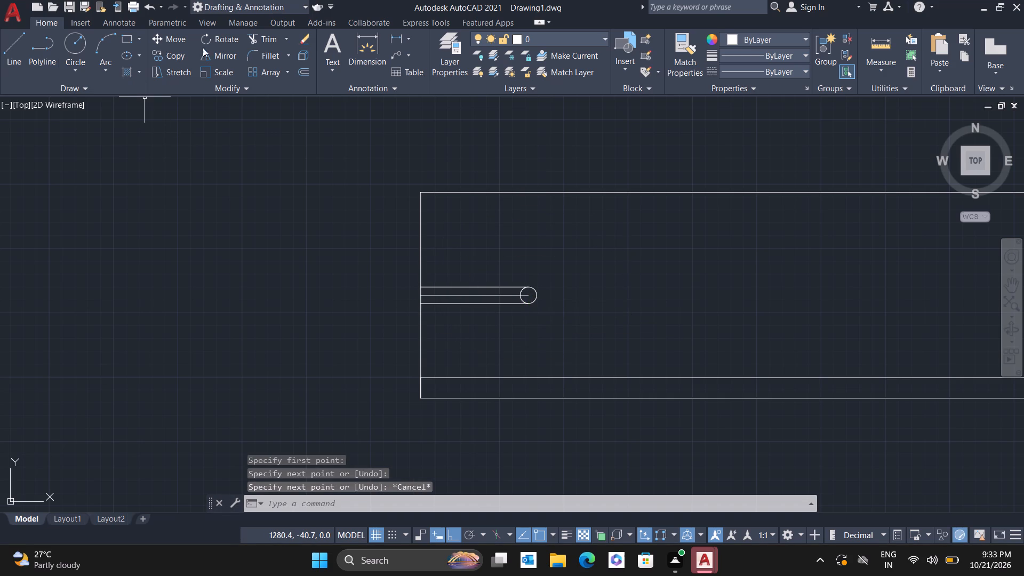
Trim away the centre line and the circle's inner half to leave a round-ended slot.
left_click(269, 43)
scroll(467, 276, "up", 2)
left_click_drag(496, 315, 515, 329)
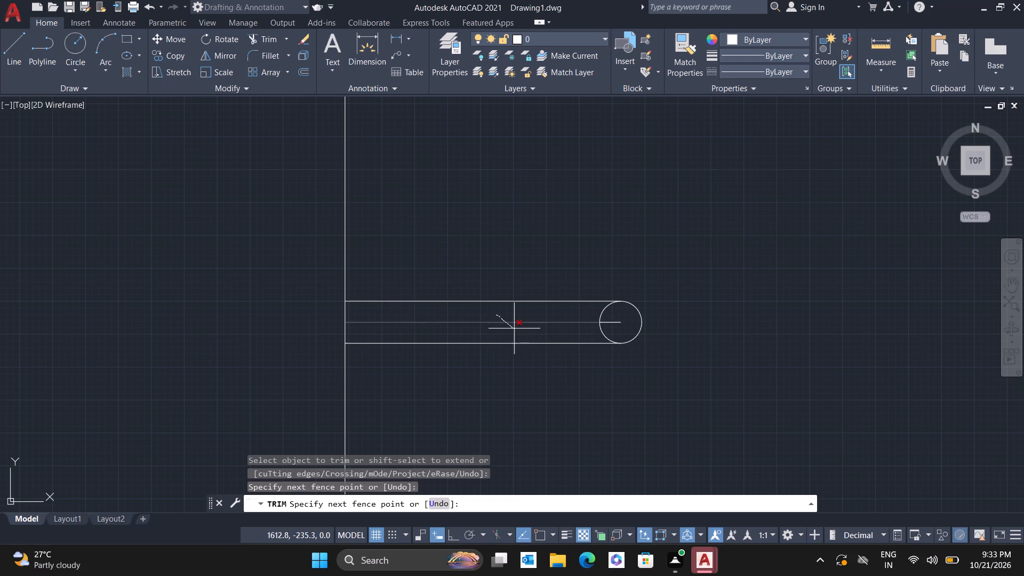
left_click_drag(562, 324, 598, 332)
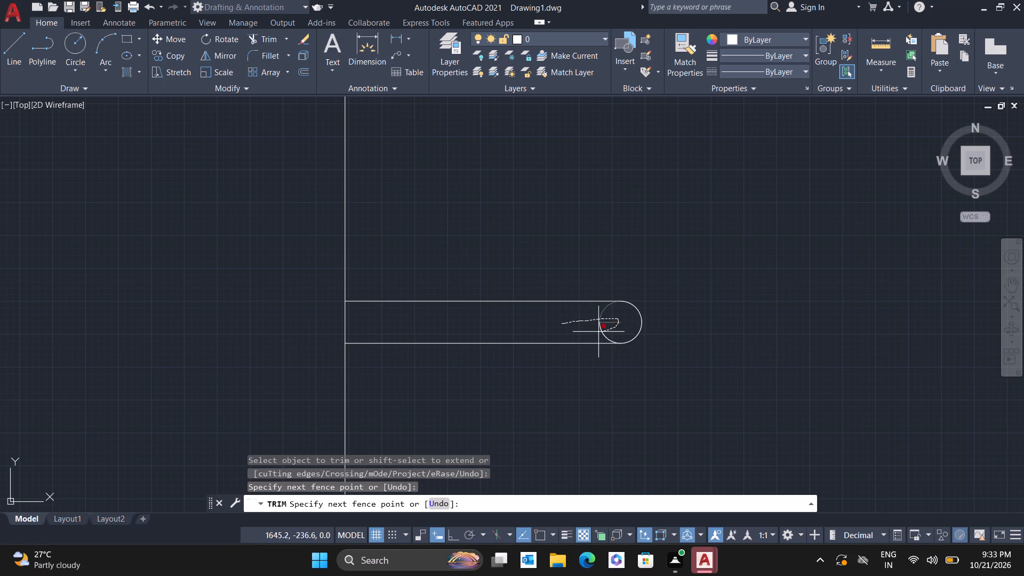
left_click_drag(598, 332, 594, 332)
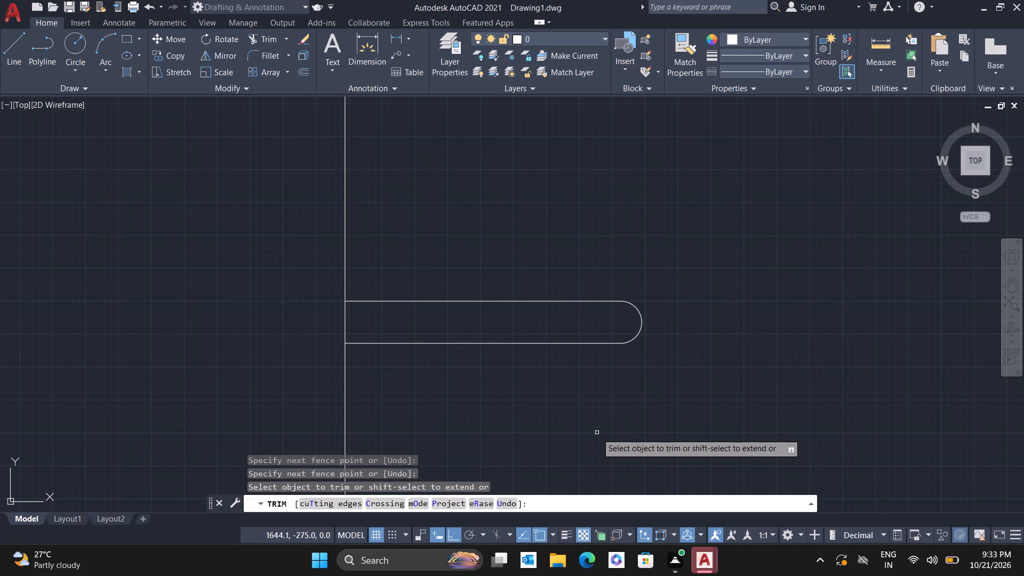
key("Escape")
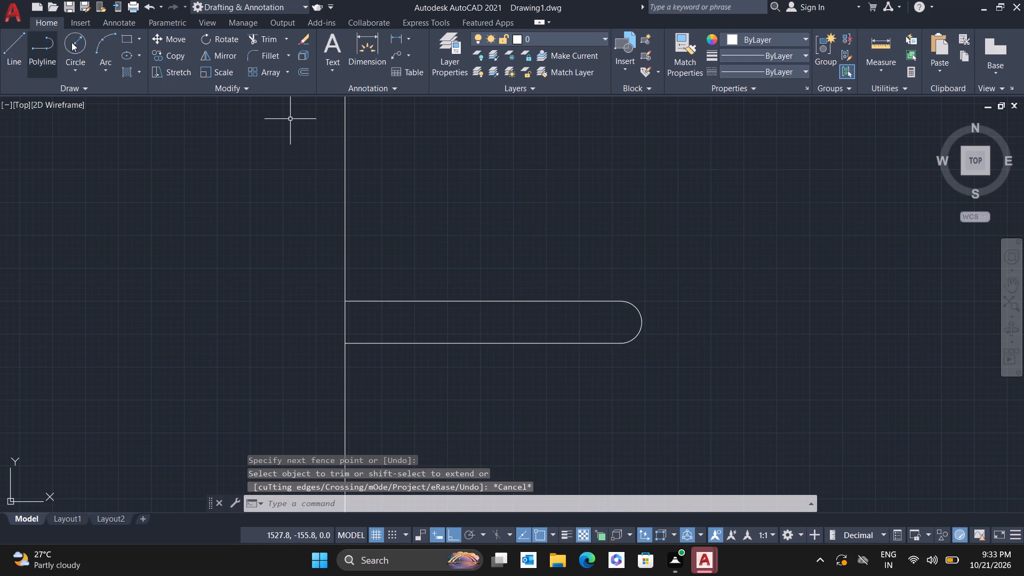
Draw a circle of diameter 30 concentric with the slot's rounded end.
left_click(75, 42)
left_click(622, 319)
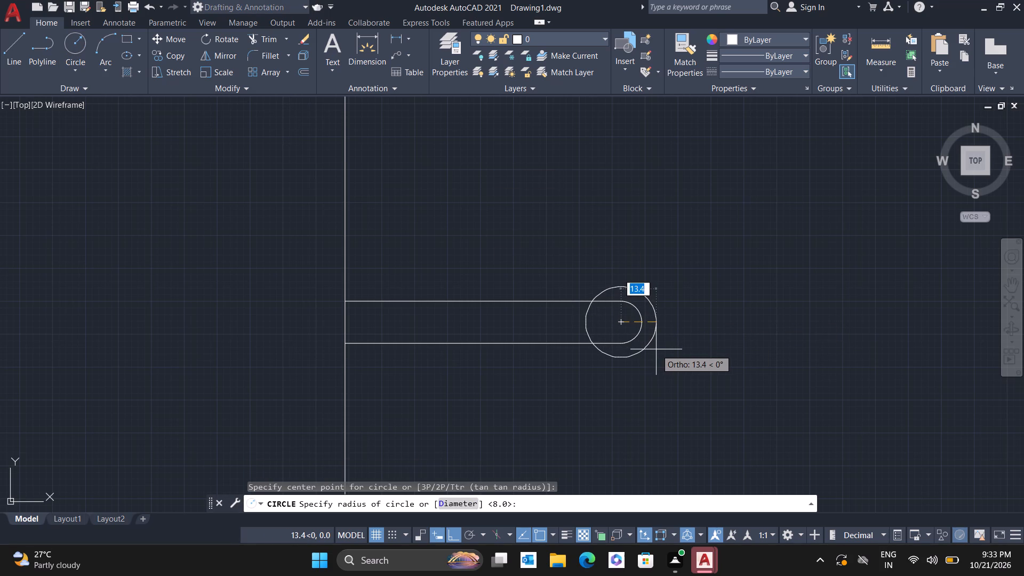
key("d")
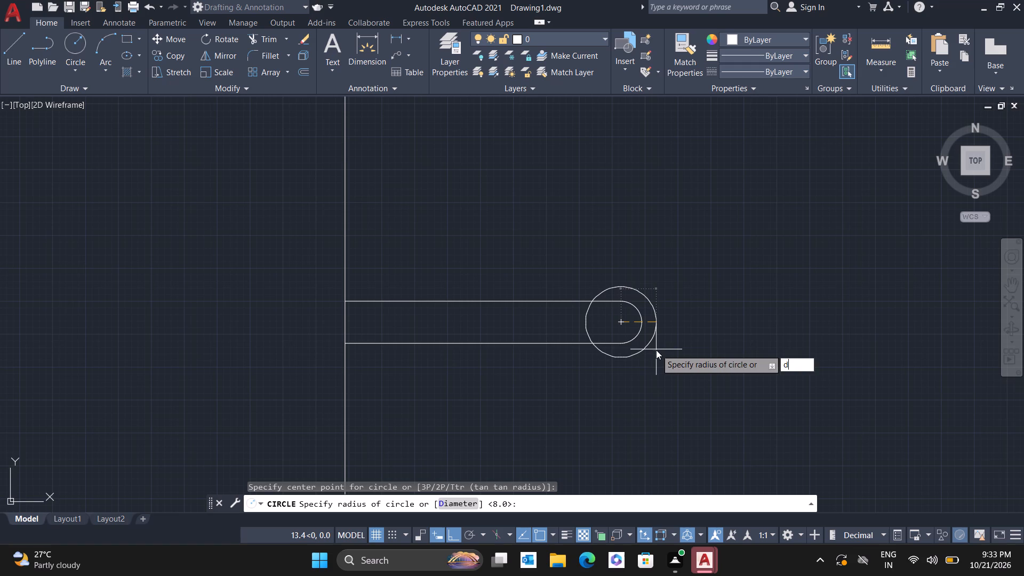
key("Return")
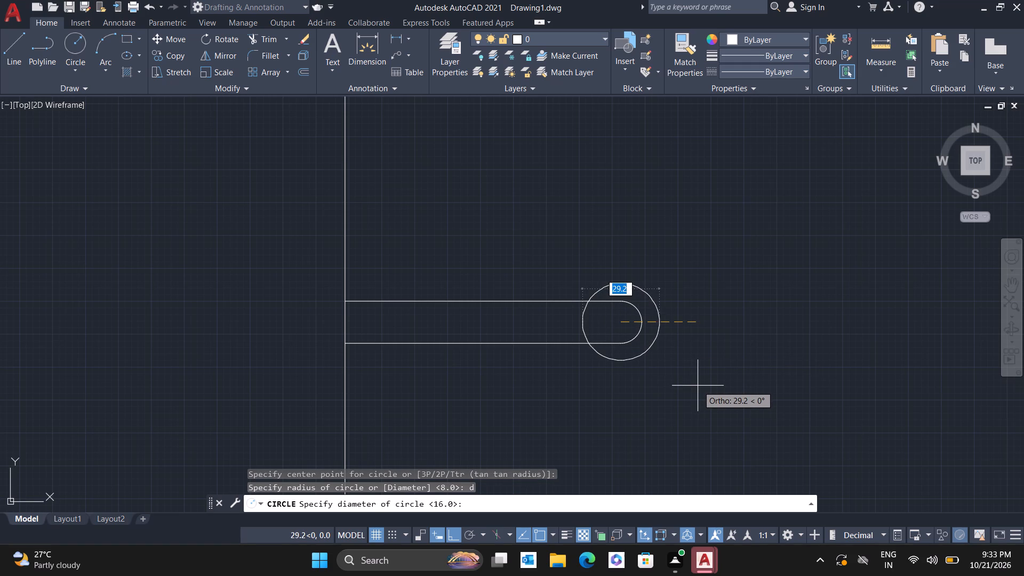
type("30")
key("Return")
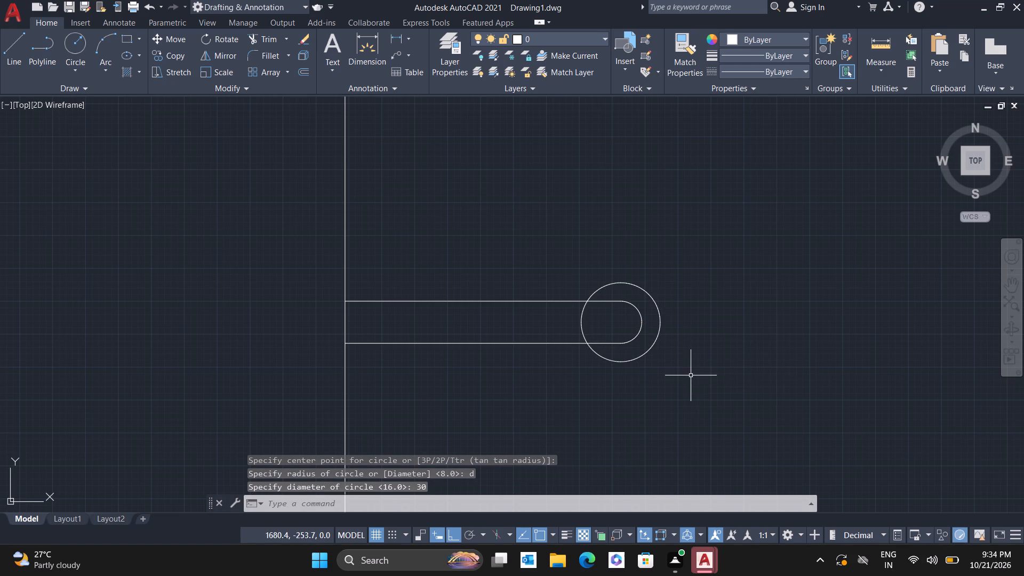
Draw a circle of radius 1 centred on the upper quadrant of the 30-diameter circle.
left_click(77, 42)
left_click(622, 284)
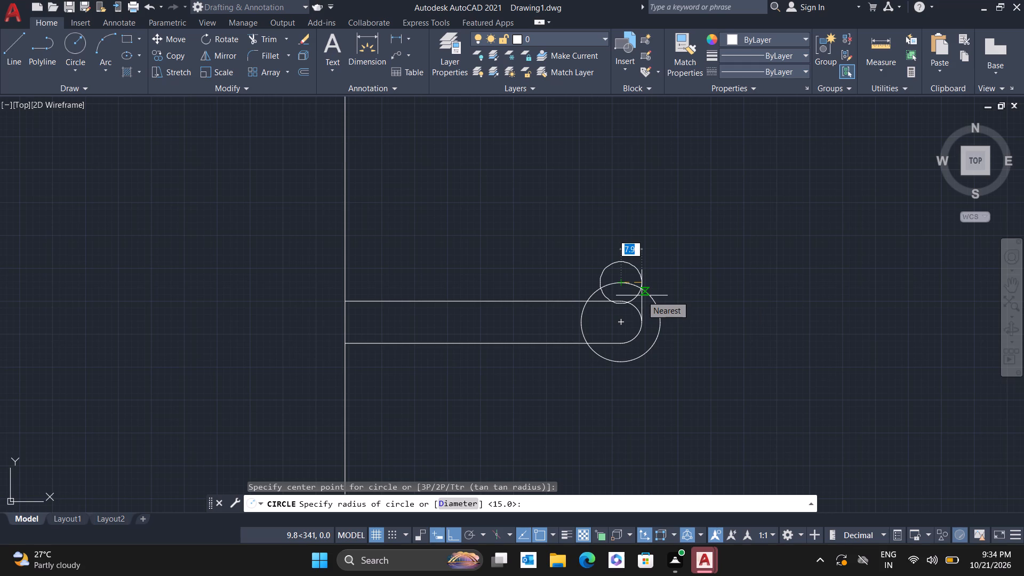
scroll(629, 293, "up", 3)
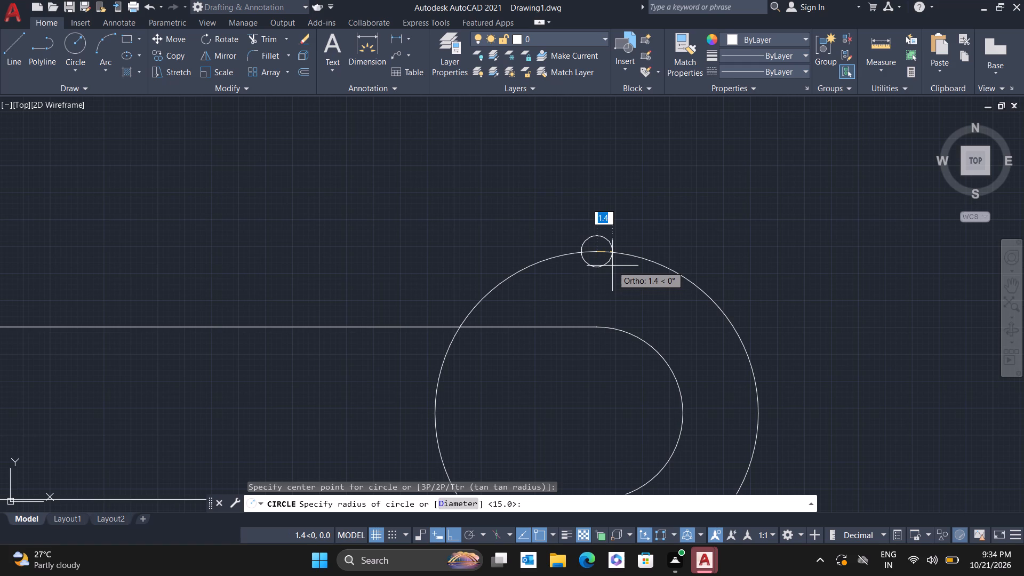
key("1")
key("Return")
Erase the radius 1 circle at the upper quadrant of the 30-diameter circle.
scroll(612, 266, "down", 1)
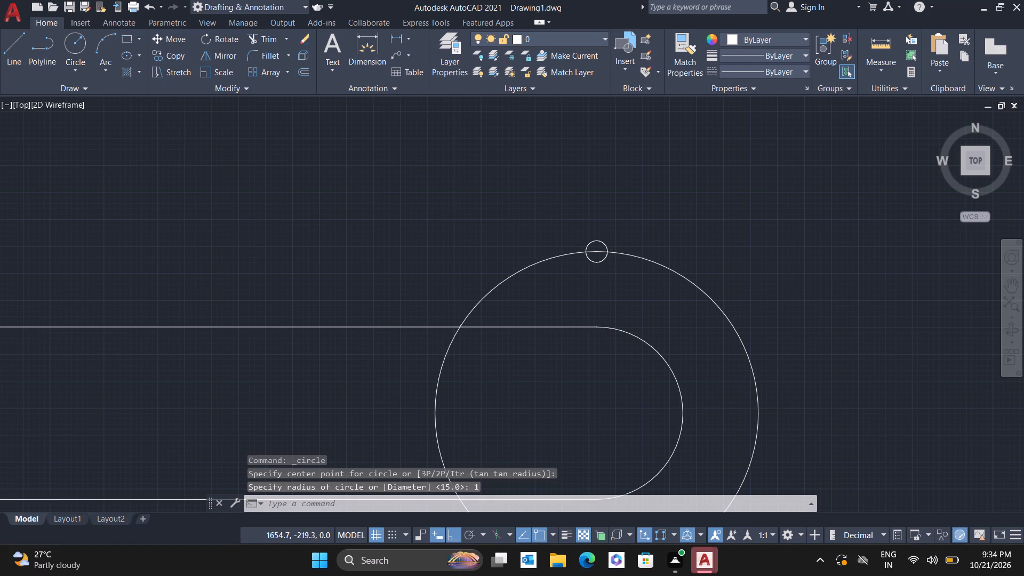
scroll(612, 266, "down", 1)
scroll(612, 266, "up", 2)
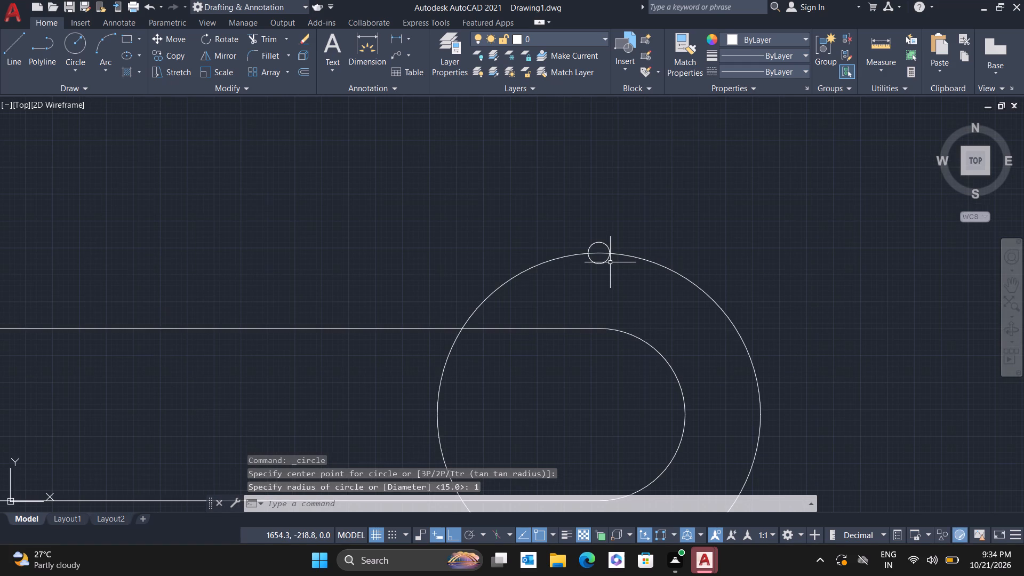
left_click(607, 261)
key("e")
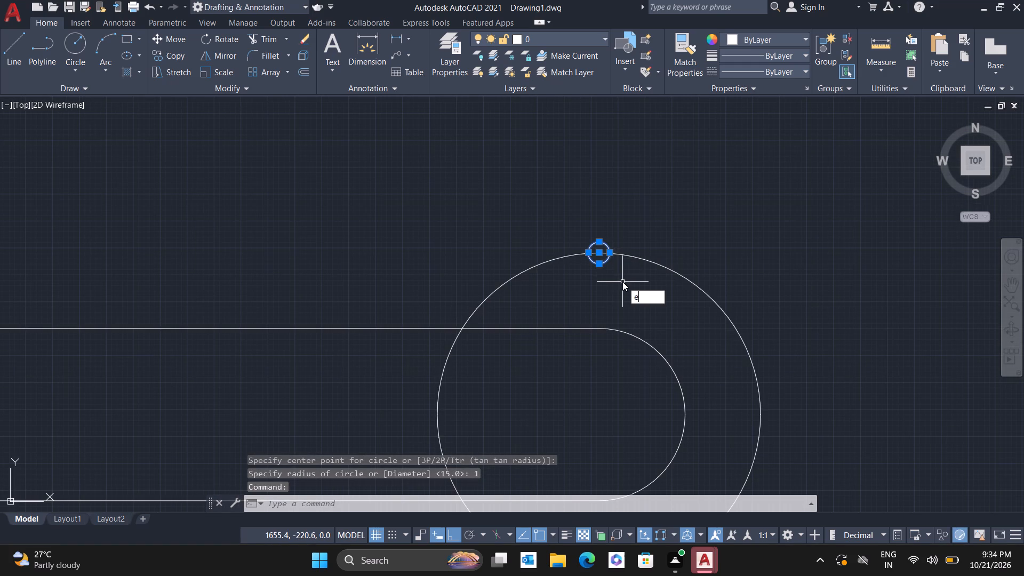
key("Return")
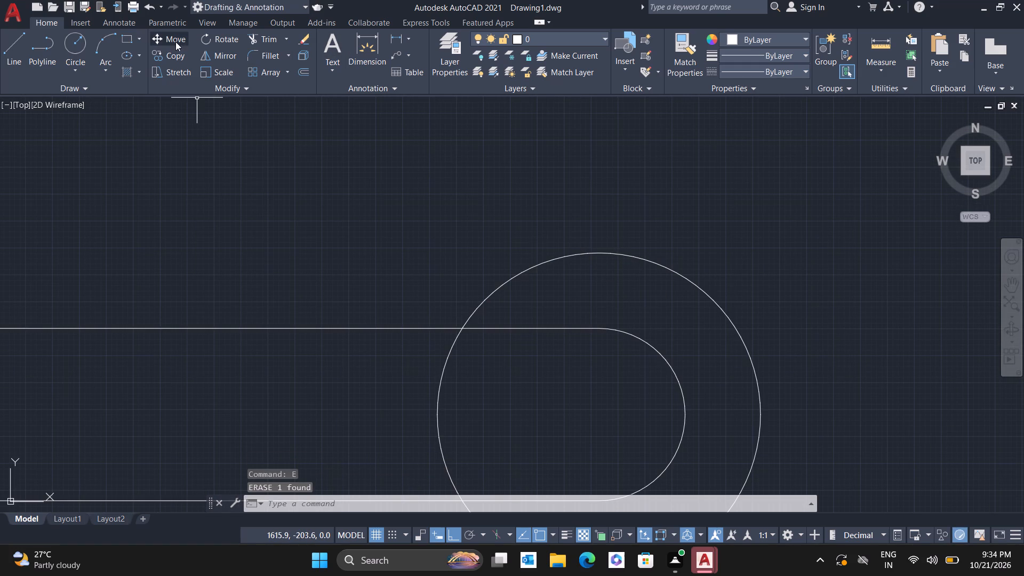
Draw a circle of radius 2 centred on the upper quadrant of the 30-diameter circle.
left_click(75, 47)
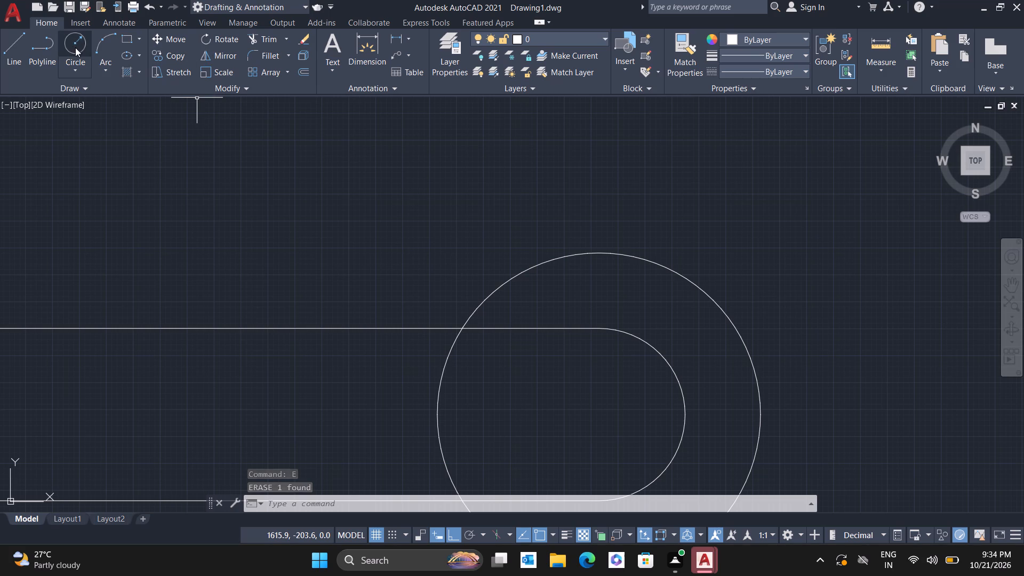
left_click(598, 254)
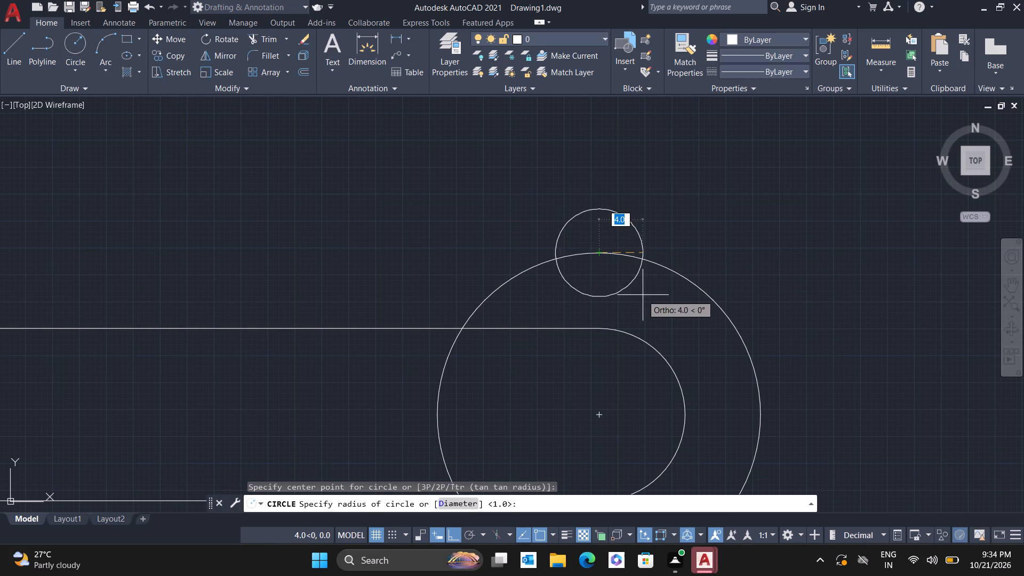
key("2")
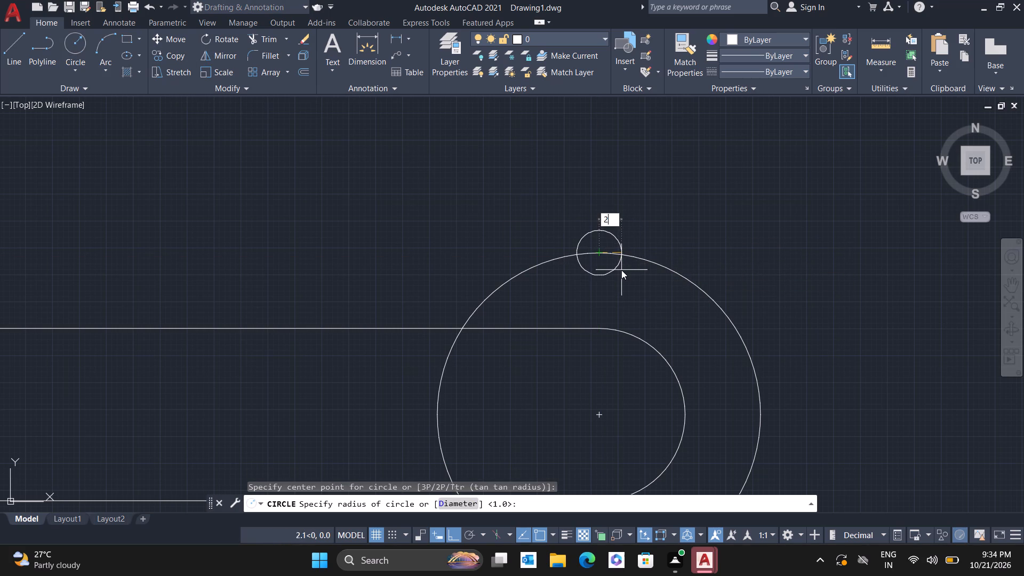
key("Return")
Polar-array the radius 2 circle about the slot end's centre with 6 items over 360 degrees.
scroll(606, 267, "down", 1)
left_click(606, 269)
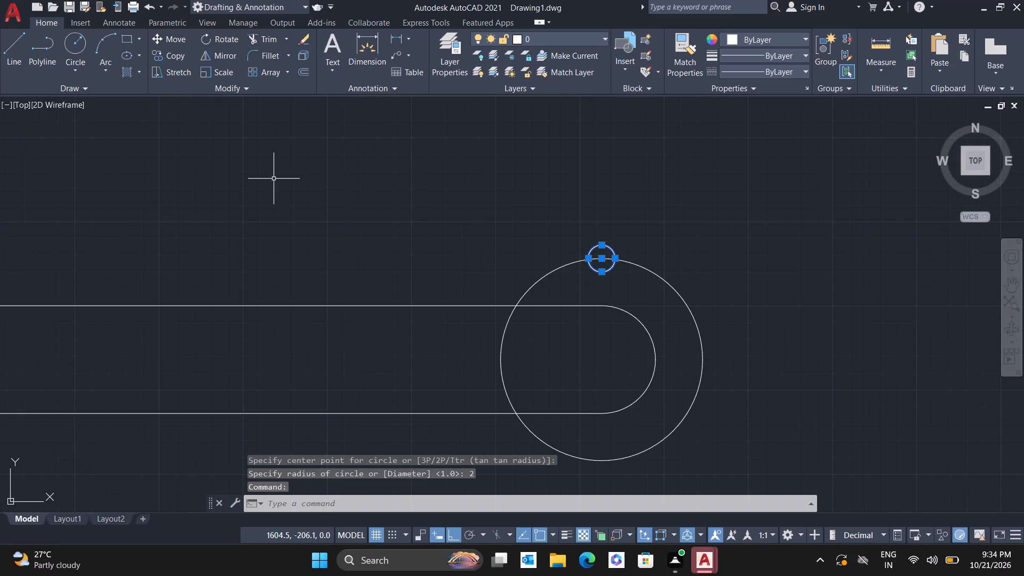
key("a")
key("r")
key("r")
left_click(322, 219)
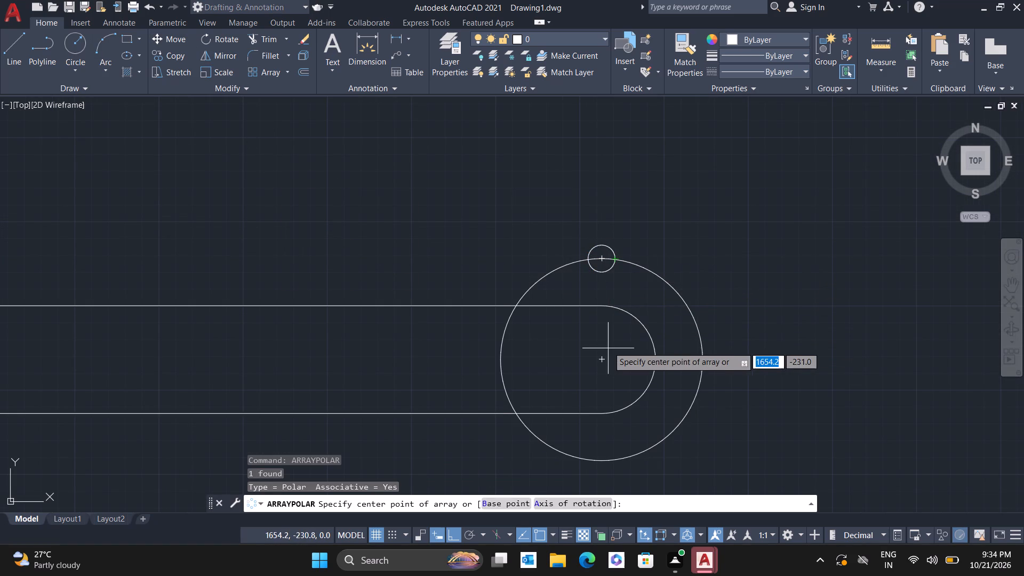
left_click(604, 362)
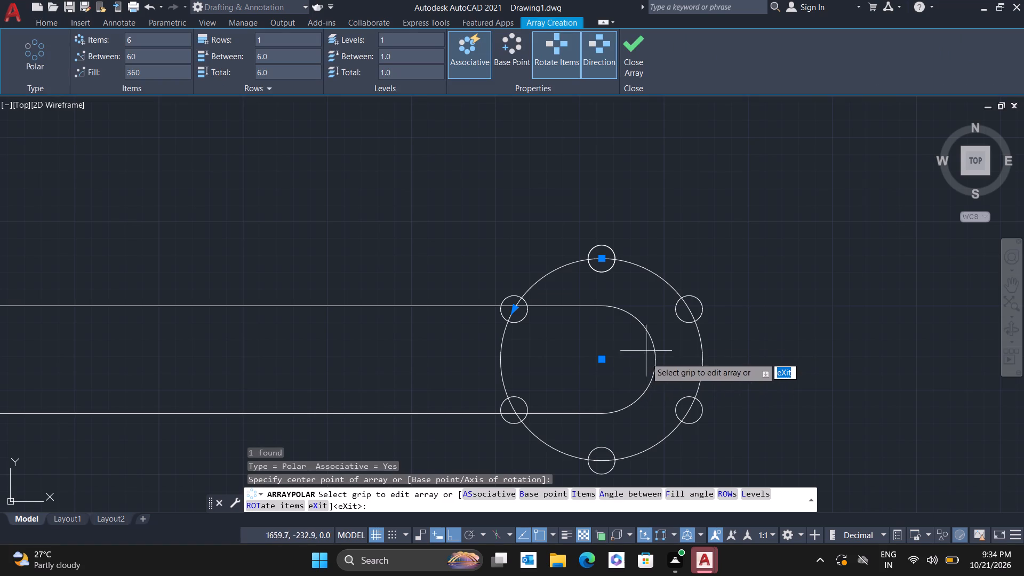
key("Return")
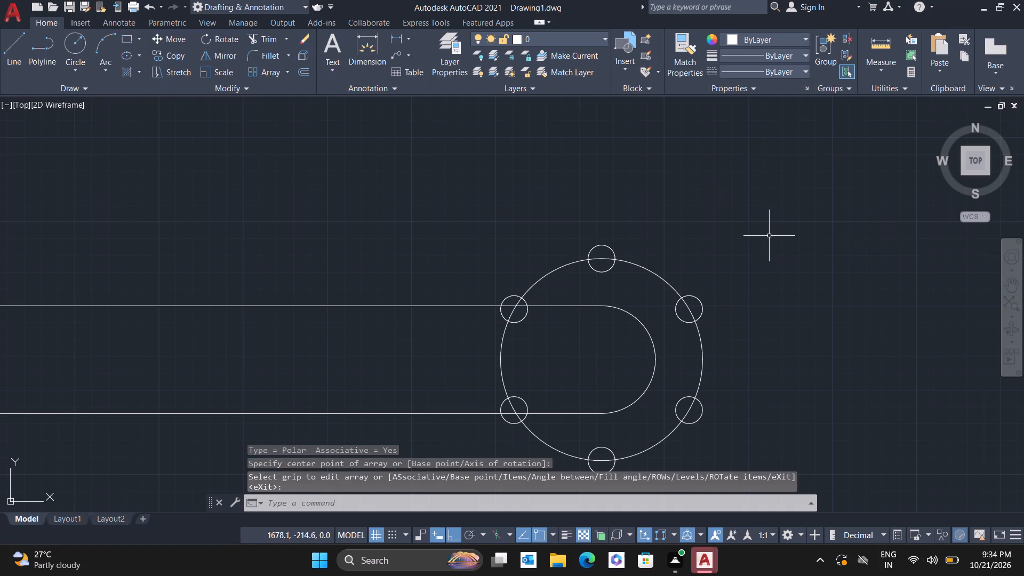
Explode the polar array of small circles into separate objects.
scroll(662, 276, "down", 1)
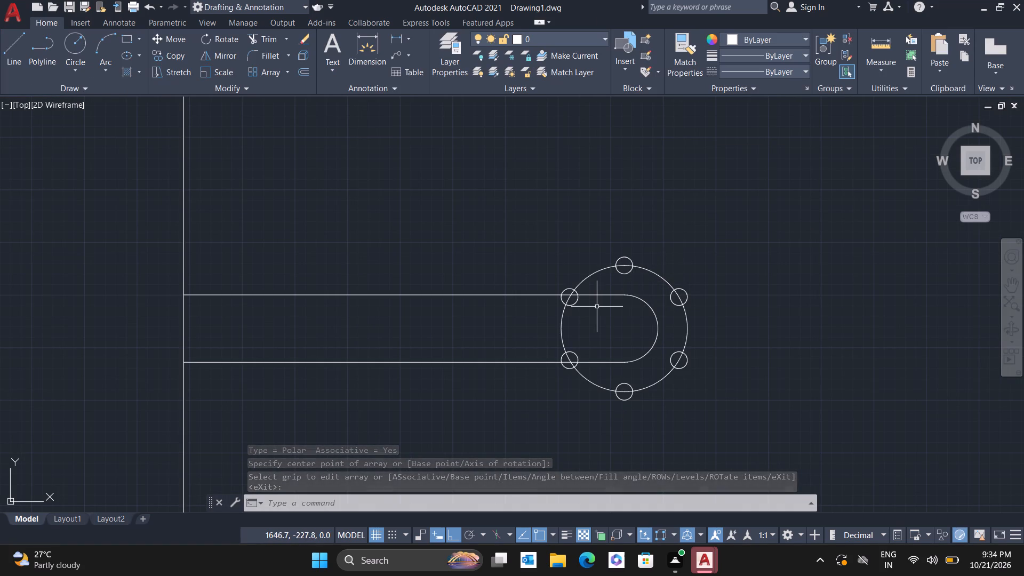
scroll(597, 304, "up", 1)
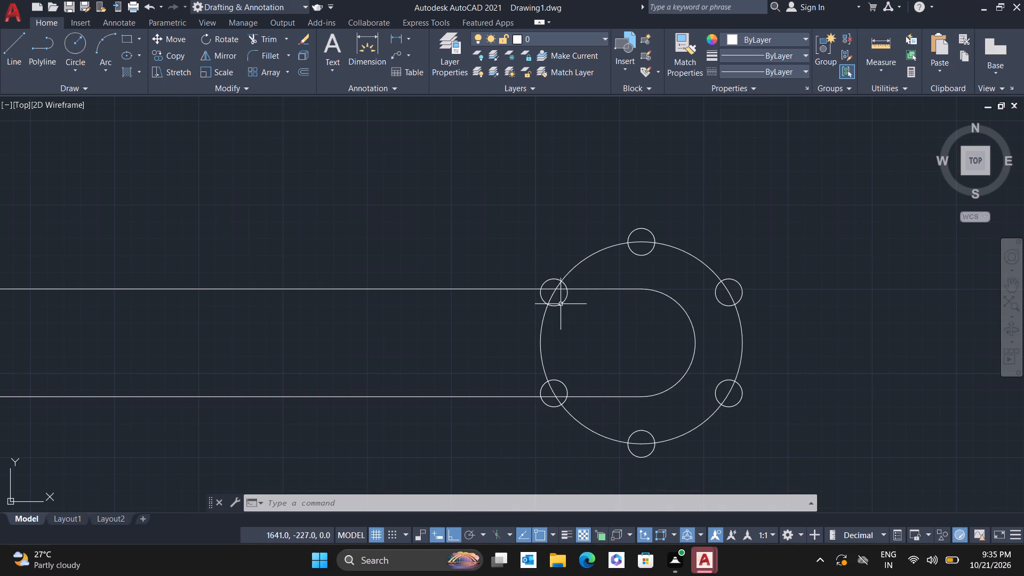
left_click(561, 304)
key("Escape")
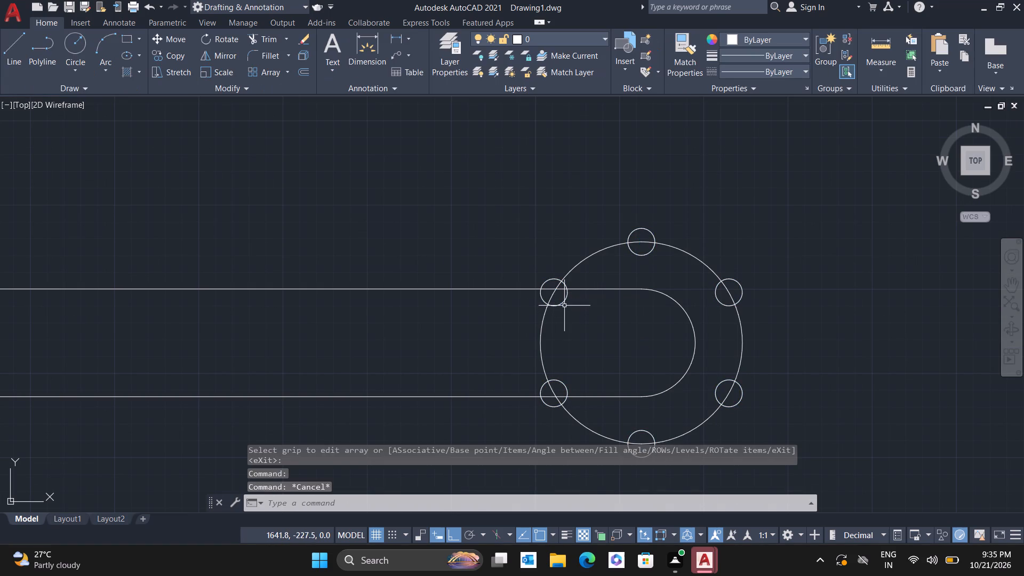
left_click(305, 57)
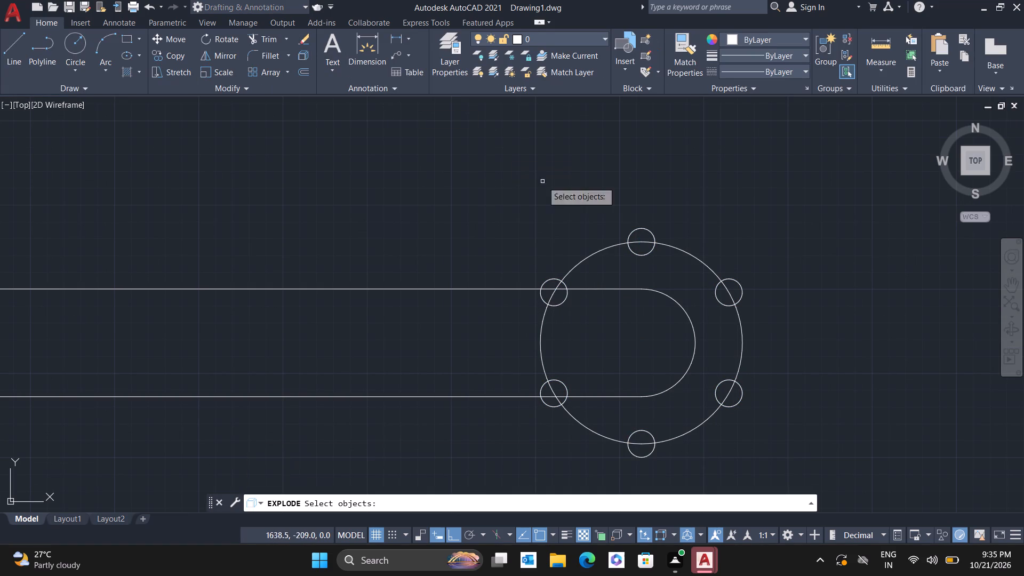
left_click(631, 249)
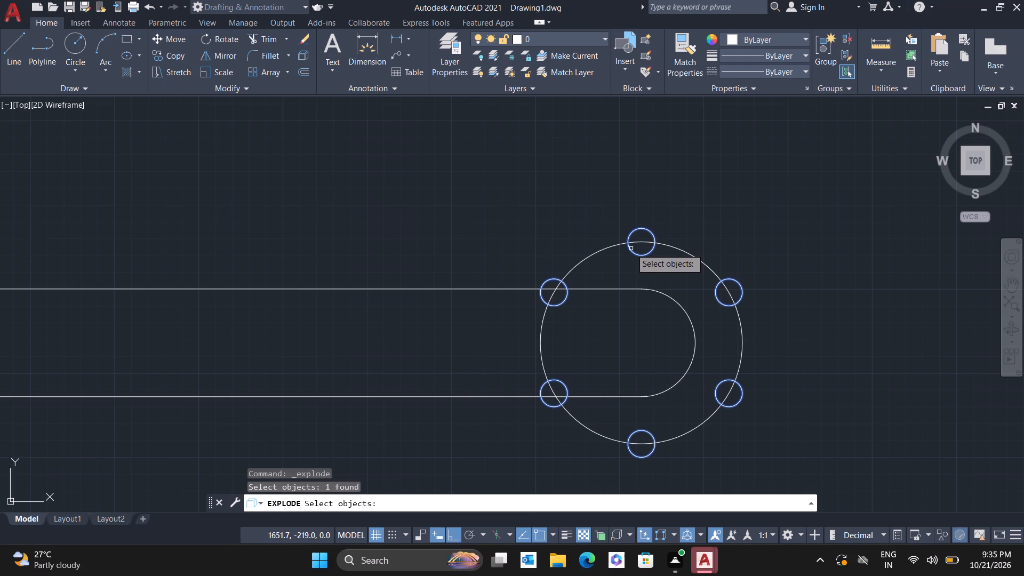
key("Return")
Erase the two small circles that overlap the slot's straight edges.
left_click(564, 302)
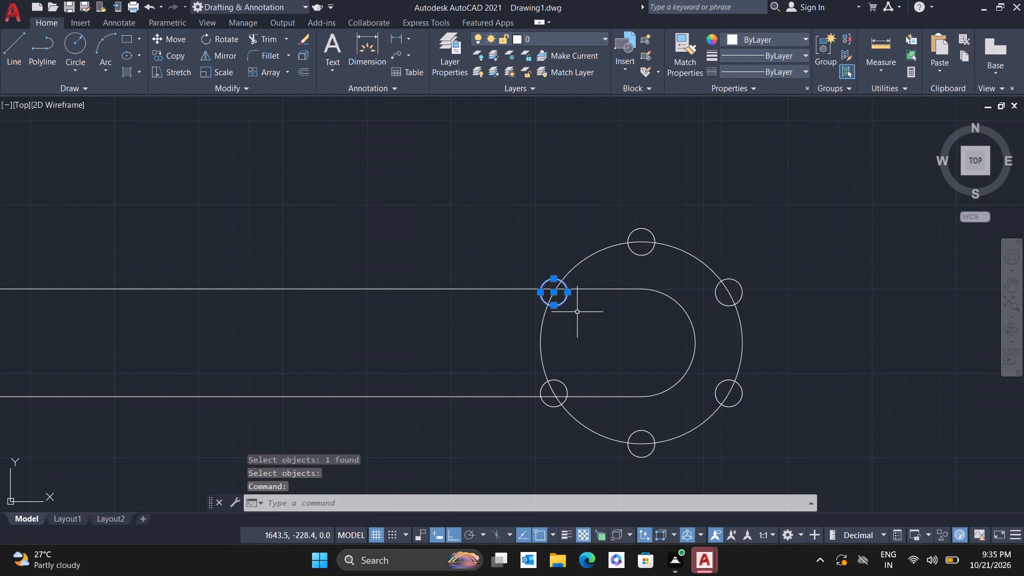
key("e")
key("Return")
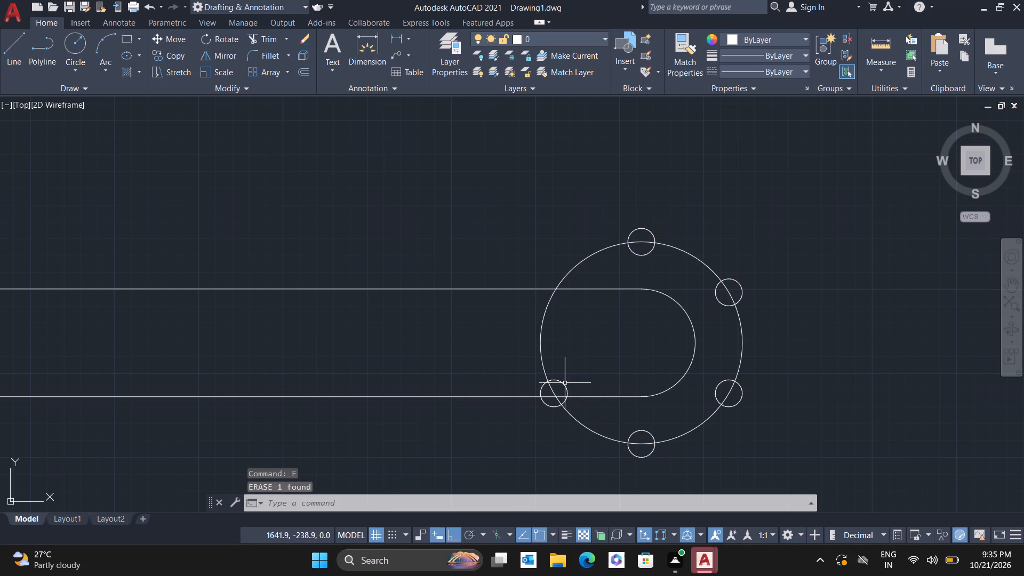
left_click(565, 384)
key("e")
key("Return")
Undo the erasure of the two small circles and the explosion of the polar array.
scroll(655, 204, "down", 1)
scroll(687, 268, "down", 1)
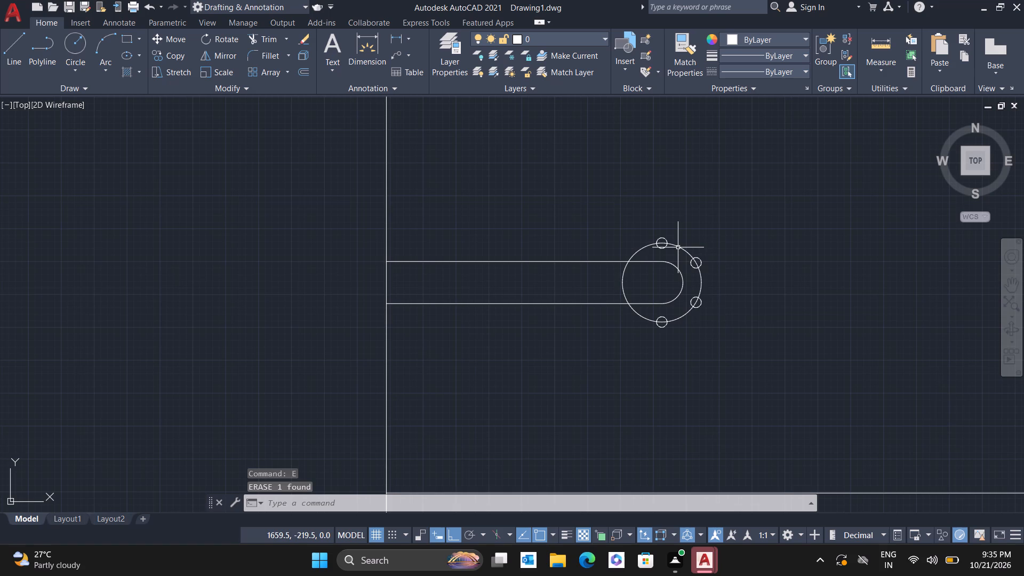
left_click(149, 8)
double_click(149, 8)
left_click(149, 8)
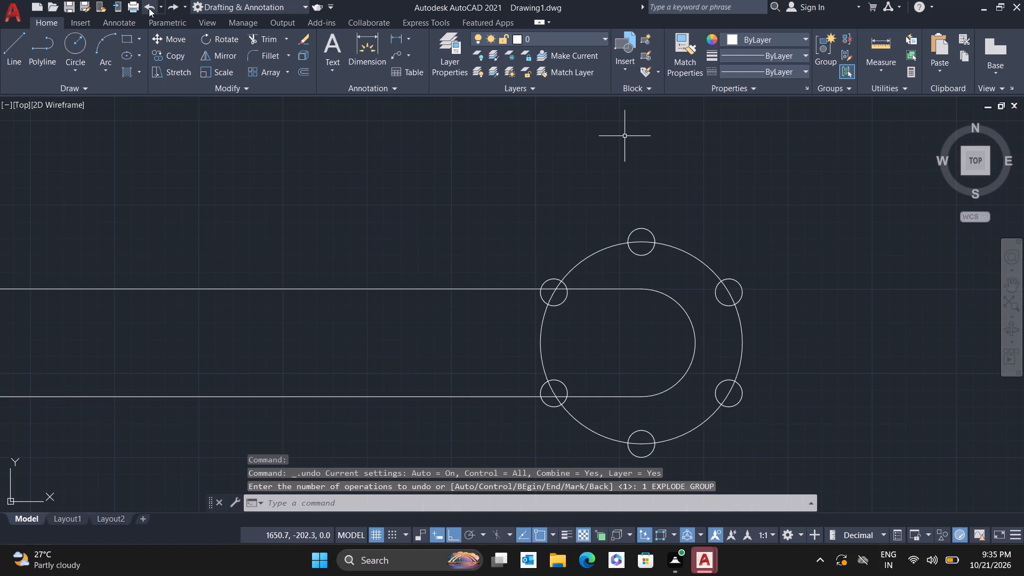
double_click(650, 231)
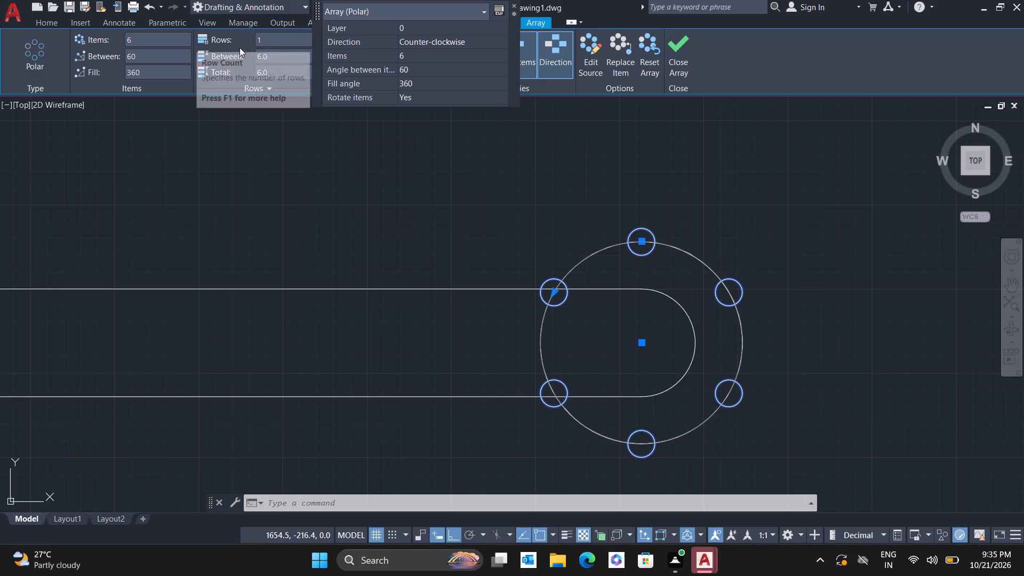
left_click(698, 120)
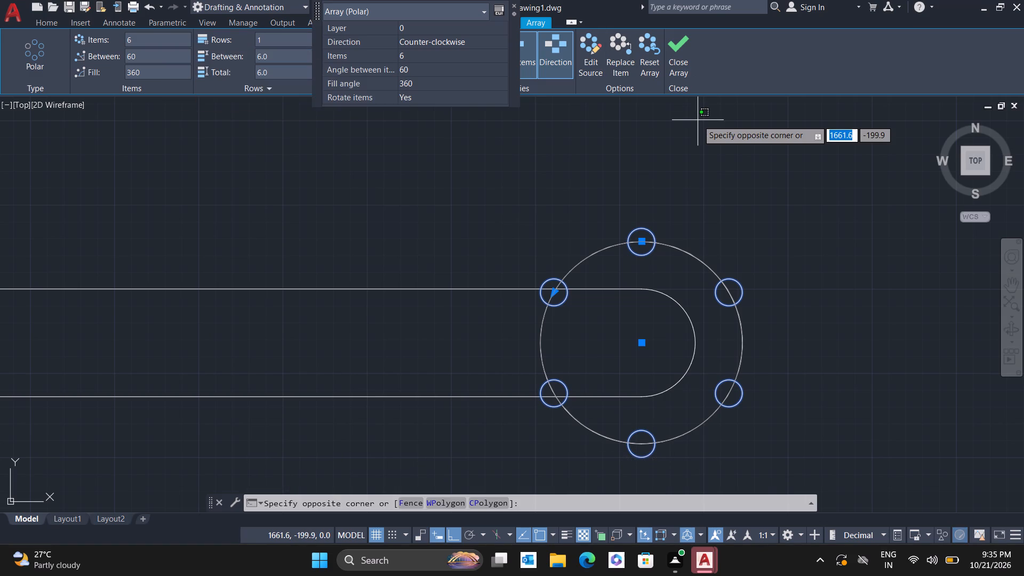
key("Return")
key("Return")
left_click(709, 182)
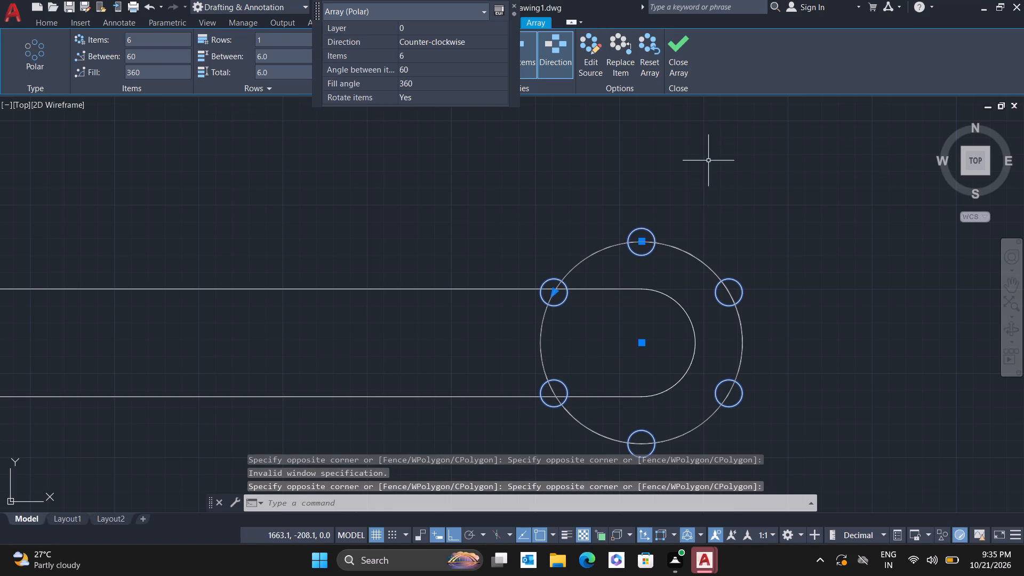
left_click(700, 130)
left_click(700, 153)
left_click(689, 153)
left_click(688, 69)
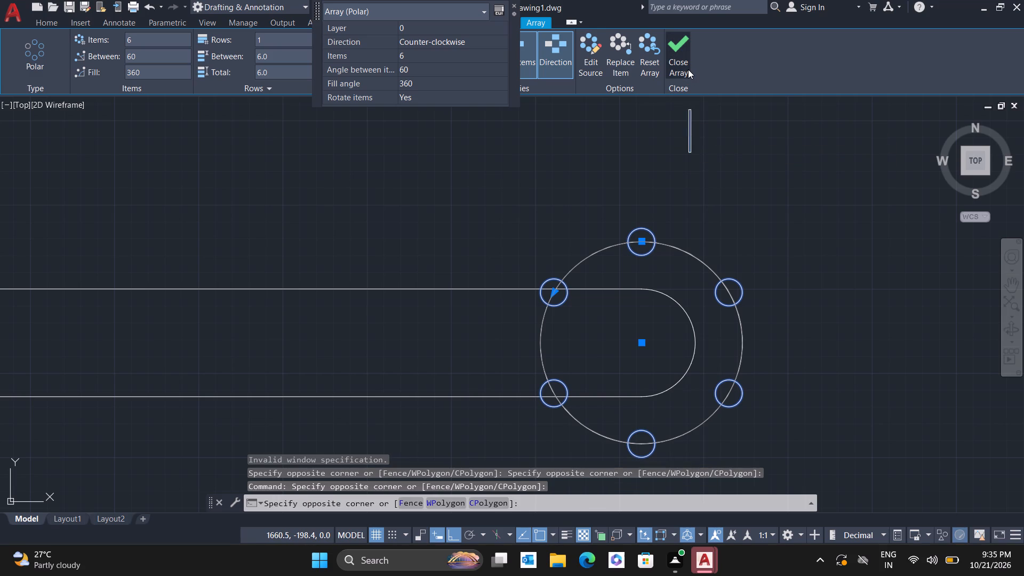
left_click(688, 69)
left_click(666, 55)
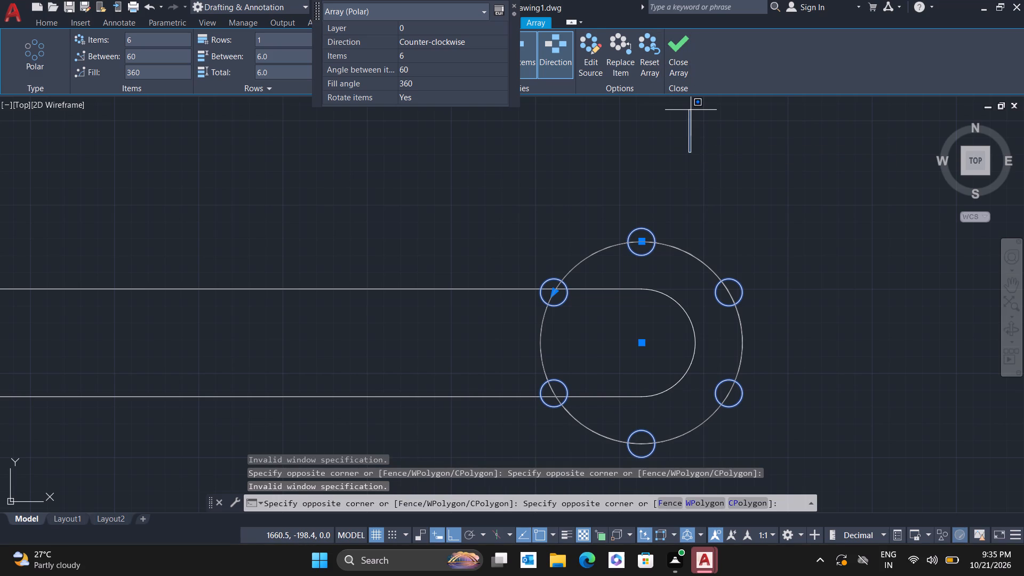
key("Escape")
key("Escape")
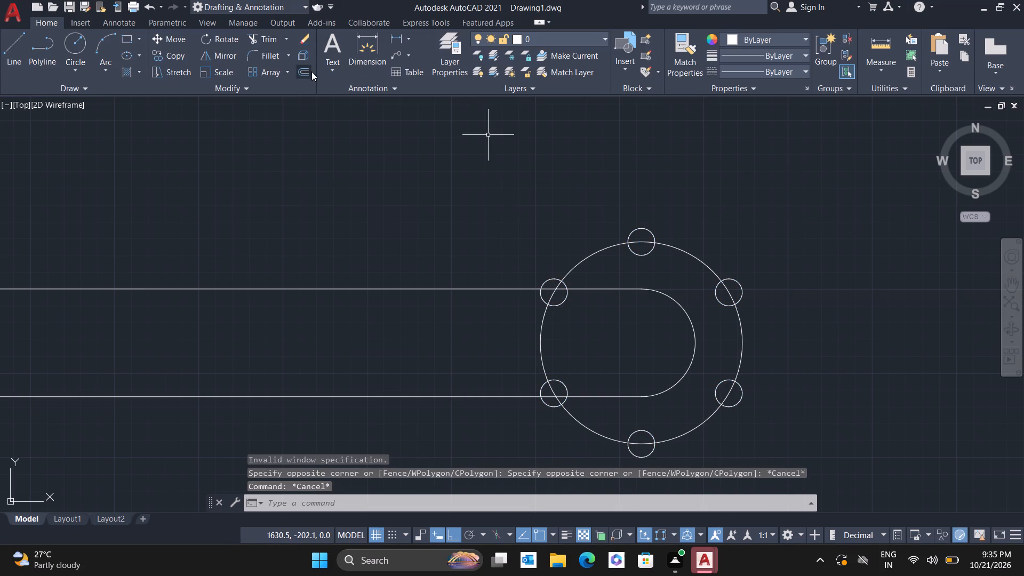
Explode the polar array of radius 2 circles into separate circles.
double_click(305, 57)
left_click(649, 249)
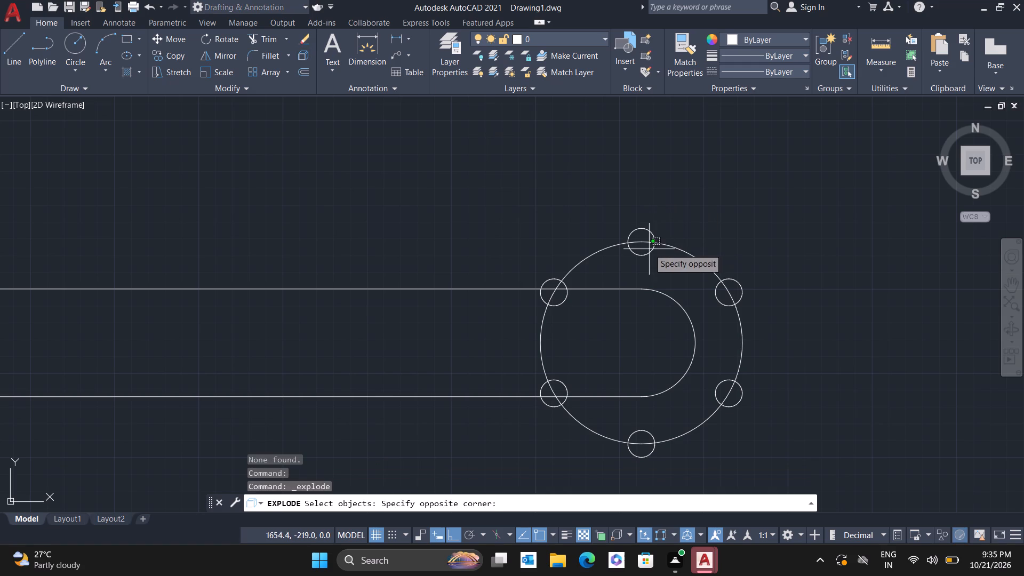
double_click(652, 253)
key("Return")
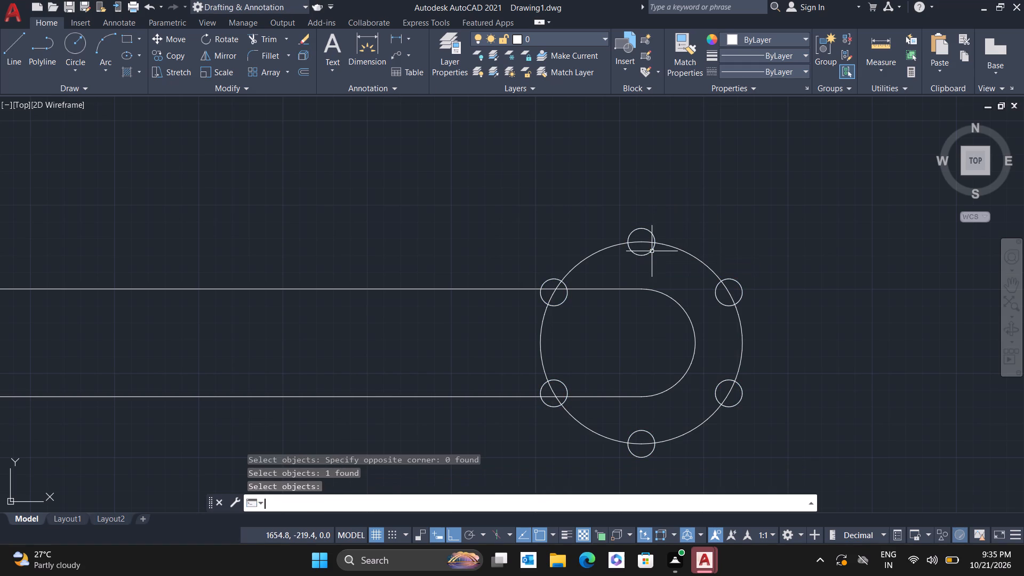
Erase the two small circles that overlap the slot's straight edges.
left_click(562, 302)
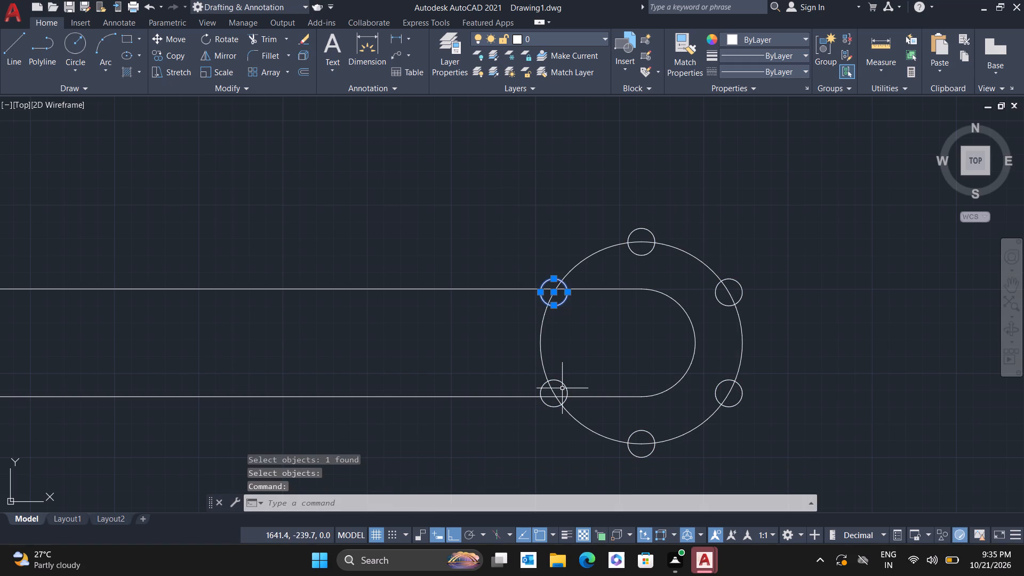
left_click(563, 386)
key("e")
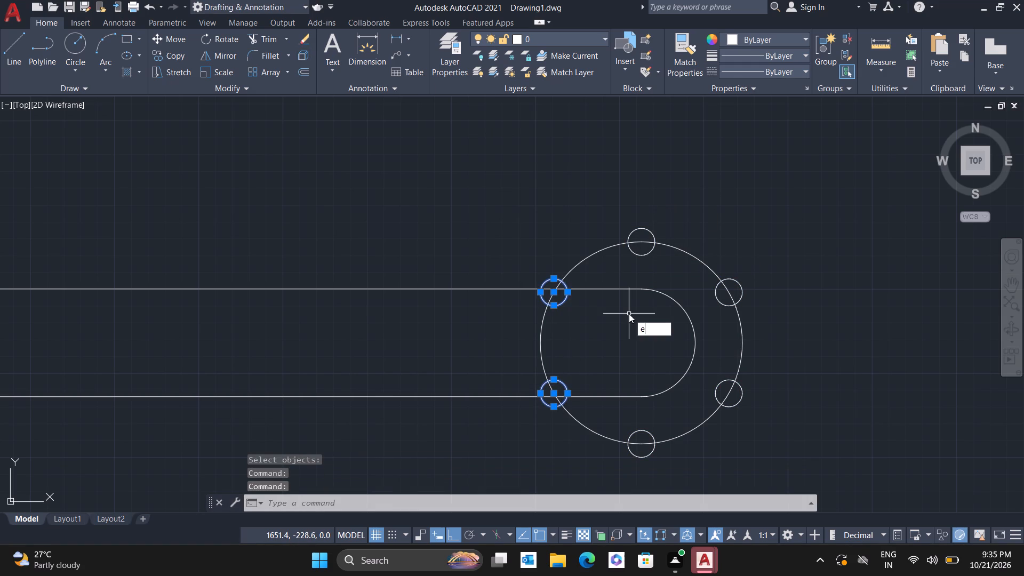
key("Return")
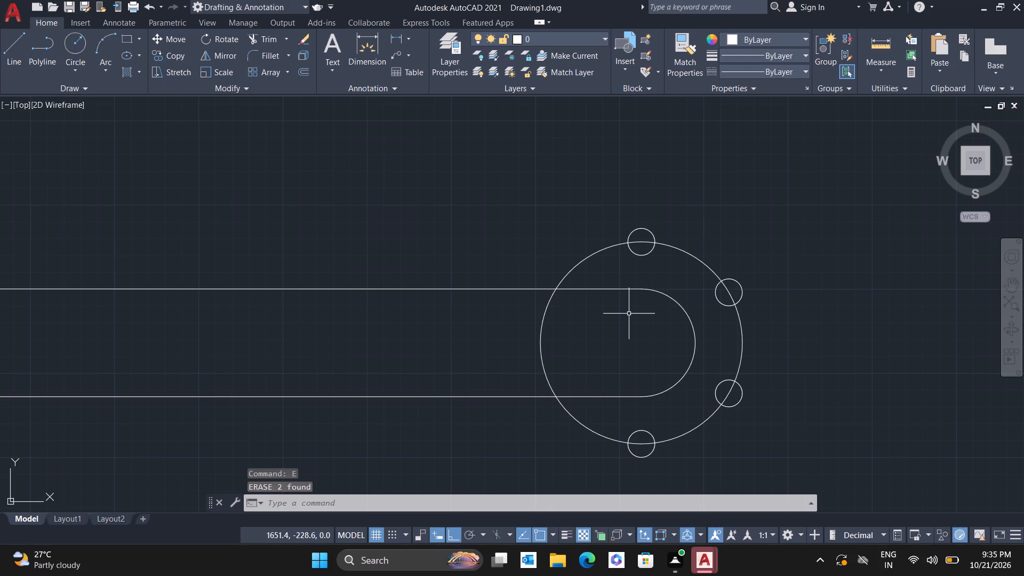
Erase the 30-diameter construction circle around the slot's rounded end.
left_click(681, 253)
left_click(681, 253)
left_click(681, 253)
left_click(682, 252)
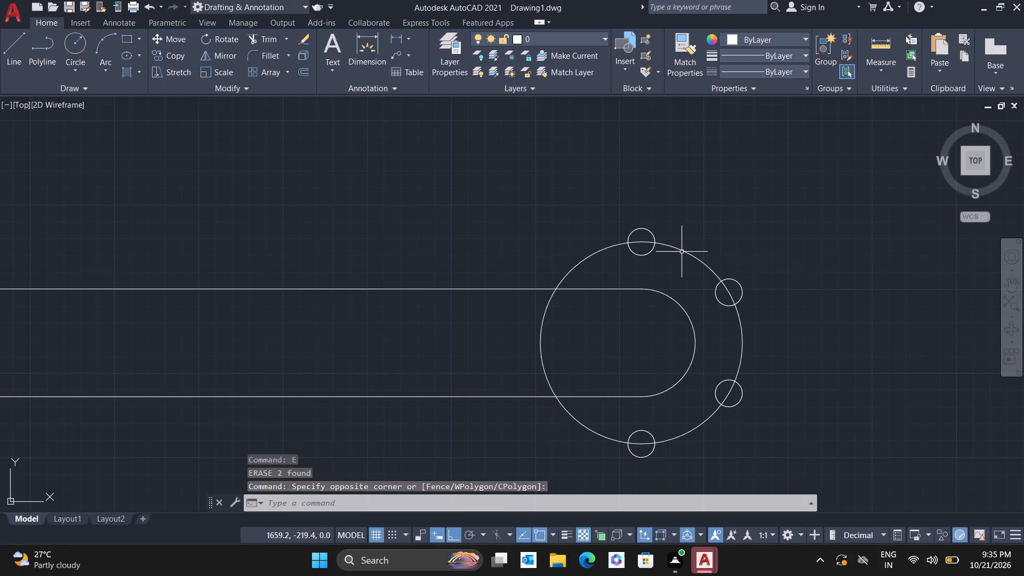
left_click(682, 251)
key("e")
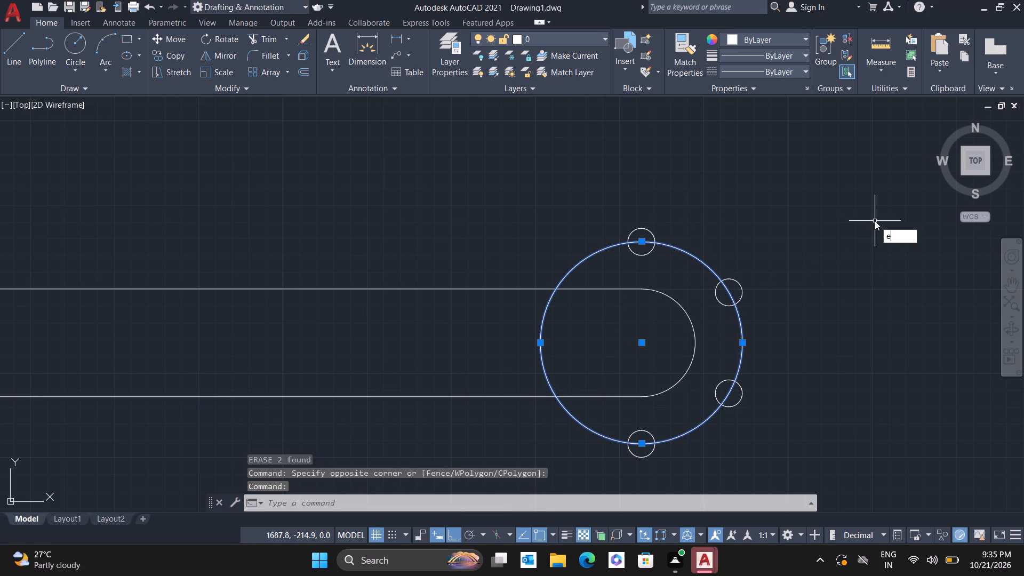
key("Return")
Draw a line 20 down from the 730 by 200 view's upper-right corner and straight across to its left edge.
scroll(798, 271, "down", 3)
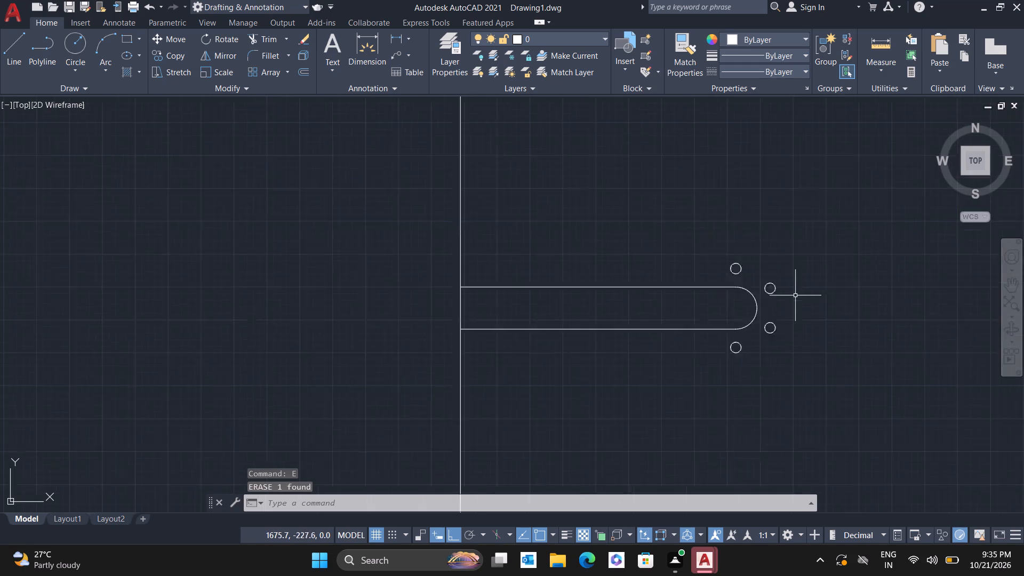
scroll(795, 295, "down", 2)
middle_click_drag(807, 321, 573, 241)
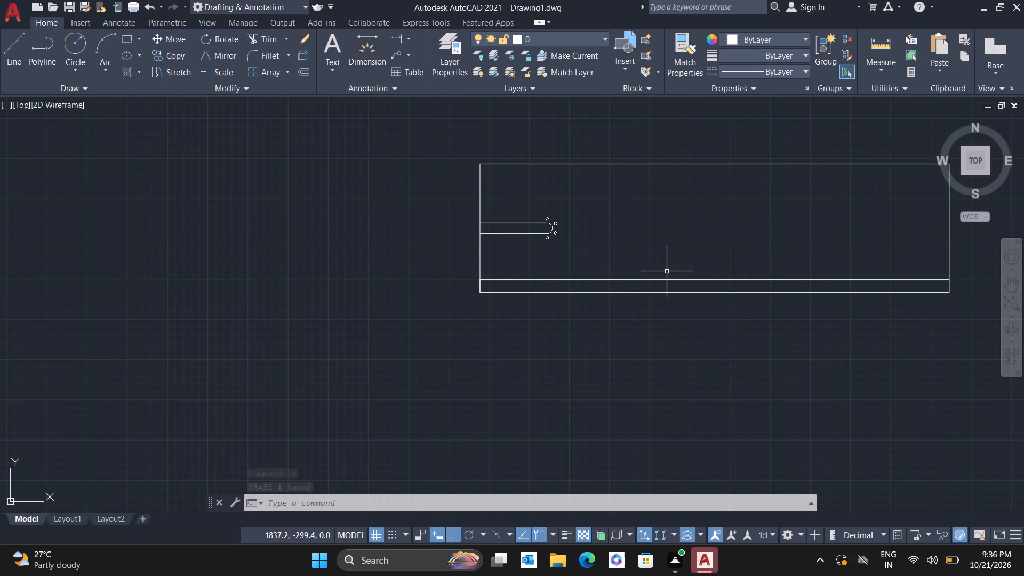
scroll(909, 311, "down", 1)
middle_click_drag(909, 311, 553, 293)
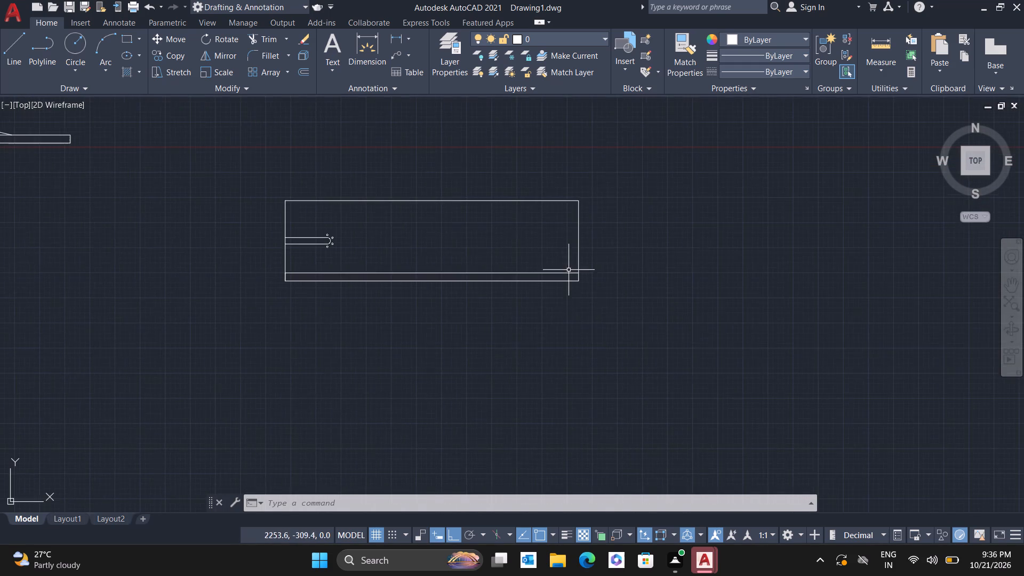
scroll(569, 269, "up", 1)
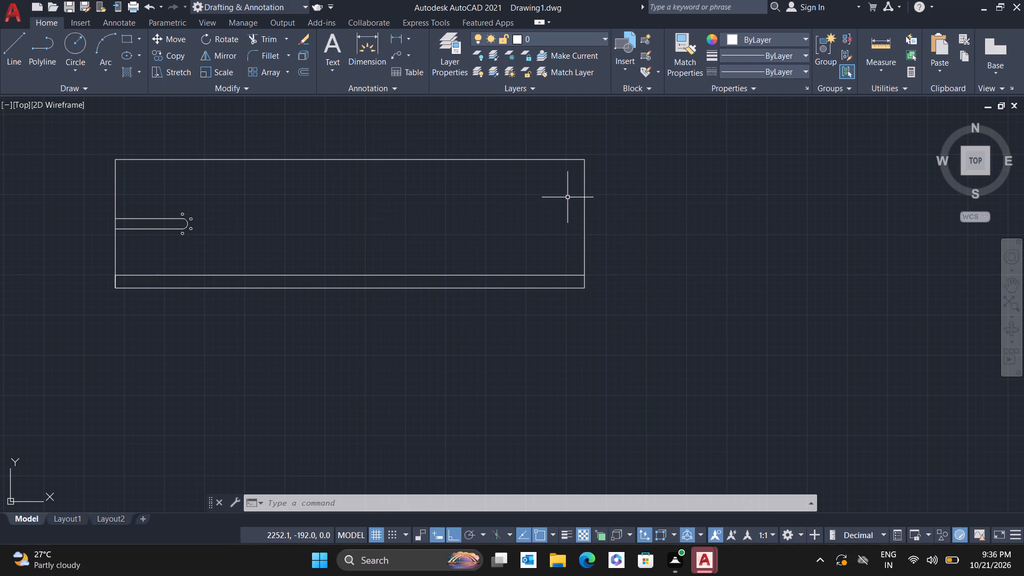
key("l")
key("Return")
left_click(583, 162)
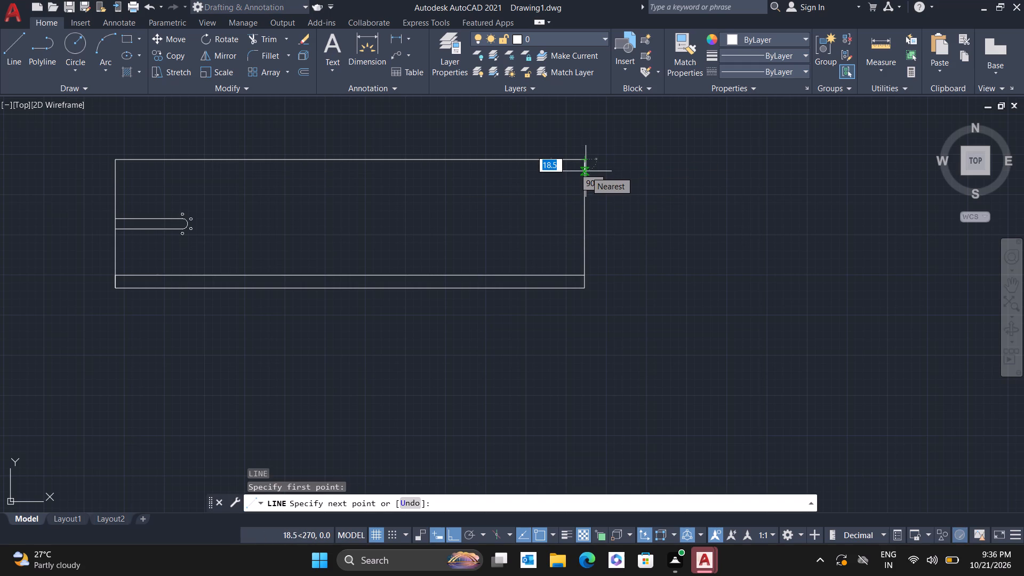
type("20")
key("Return")
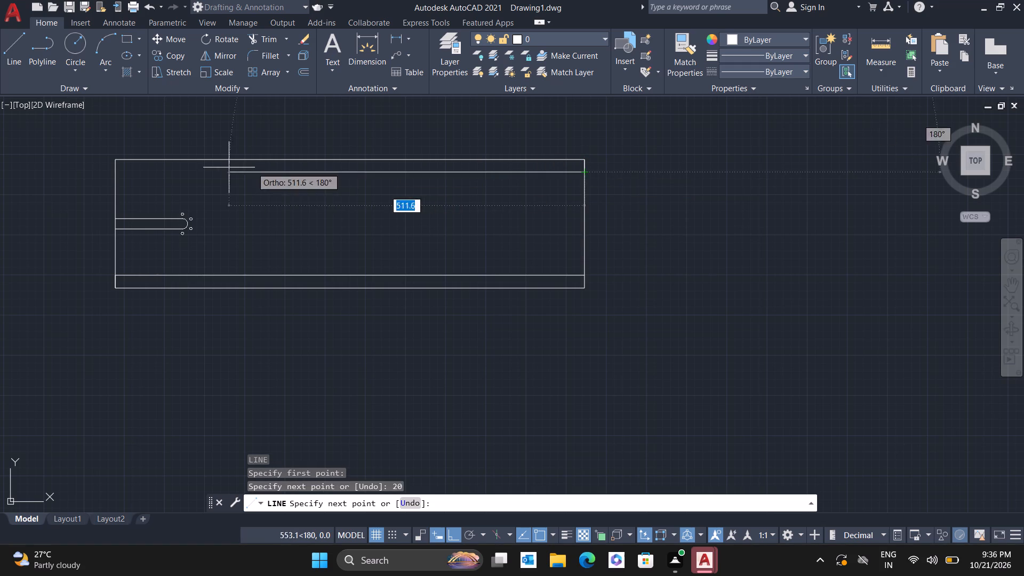
left_click(116, 173)
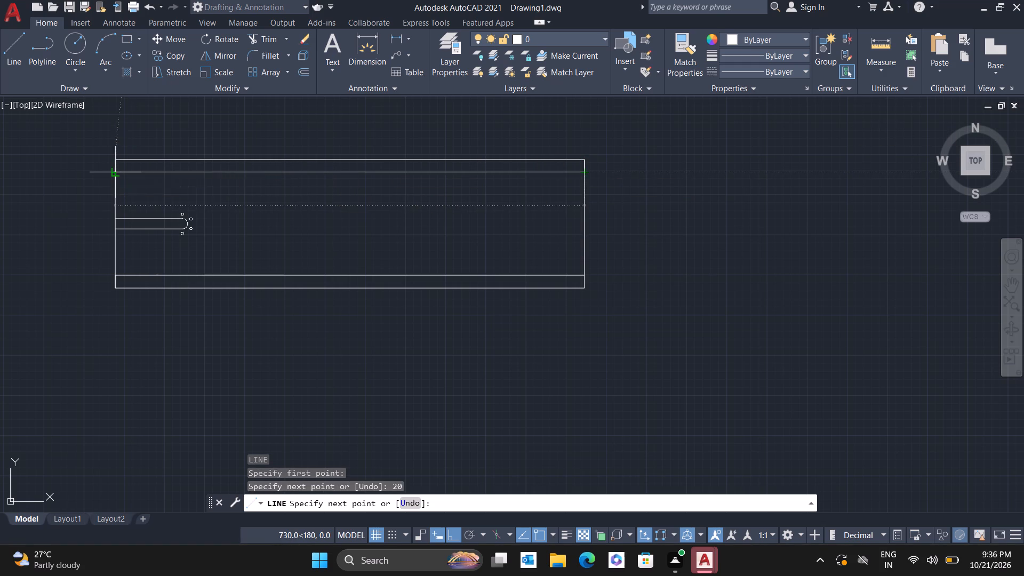
key("Escape")
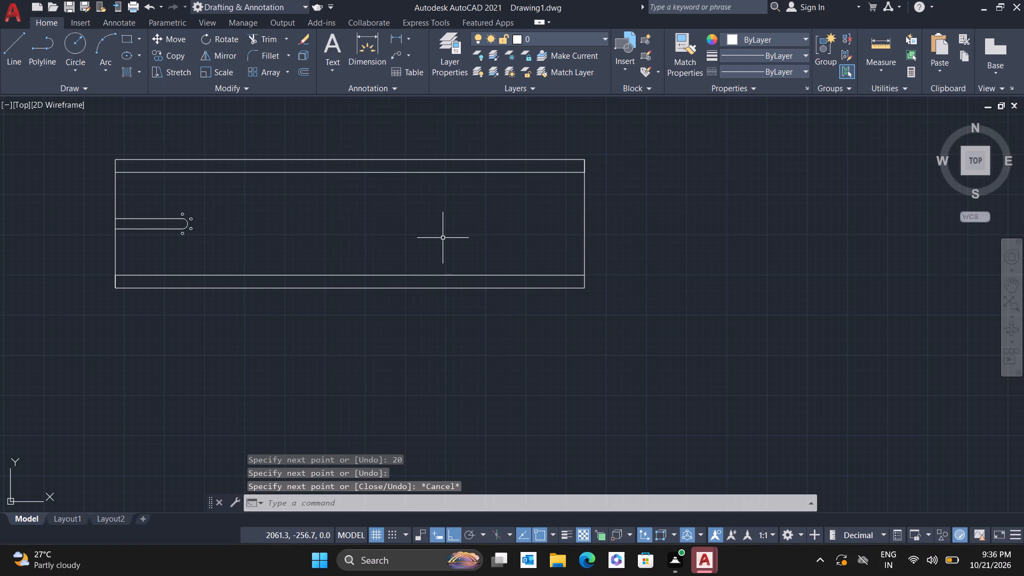
Move the whole slotted view from its lower-left corner onto the top corner of the frame's uppermost support block, with Ortho off.
scroll(438, 235, "down", 1)
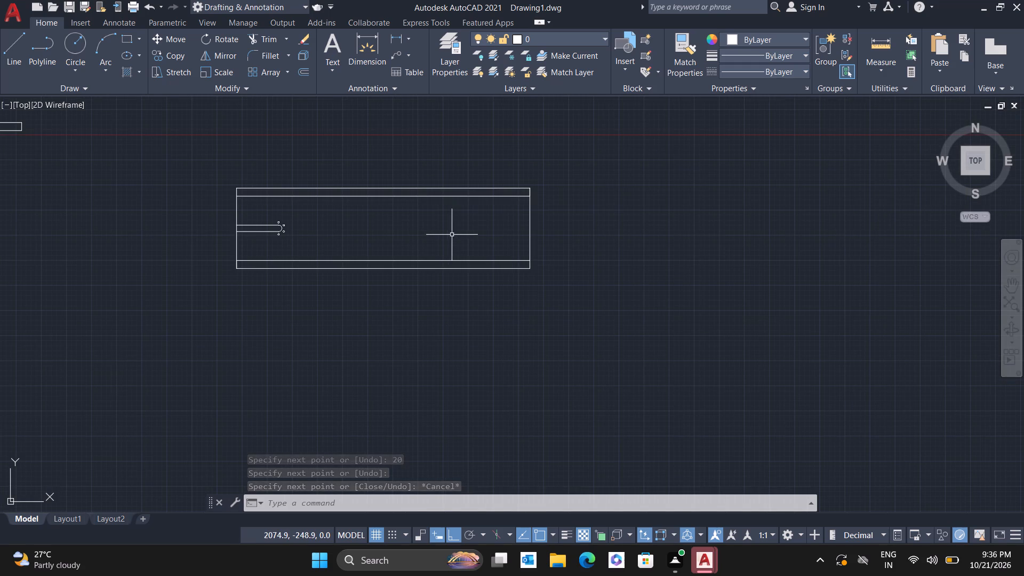
scroll(495, 239, "down", 1)
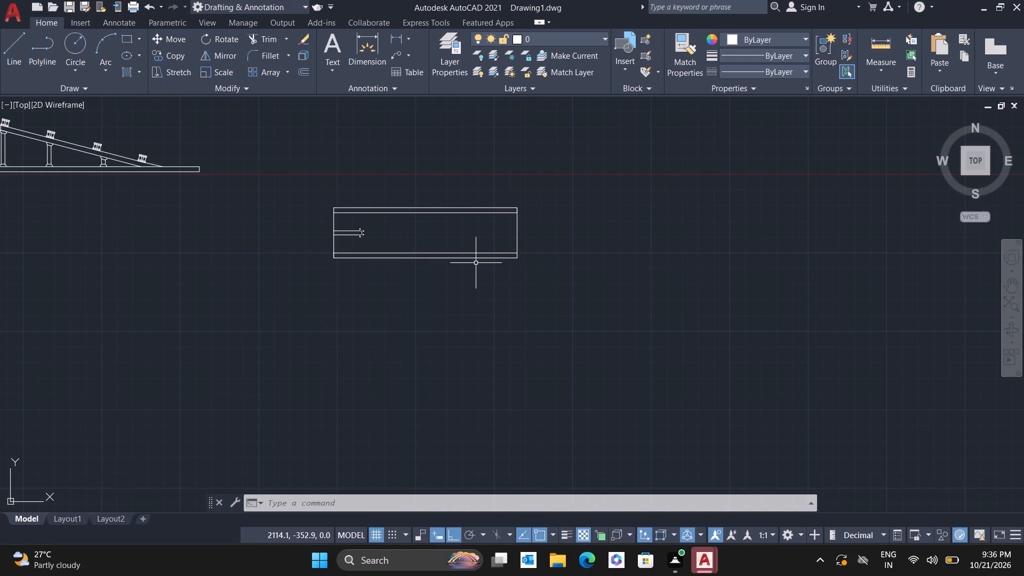
left_click(548, 274)
left_click(295, 188)
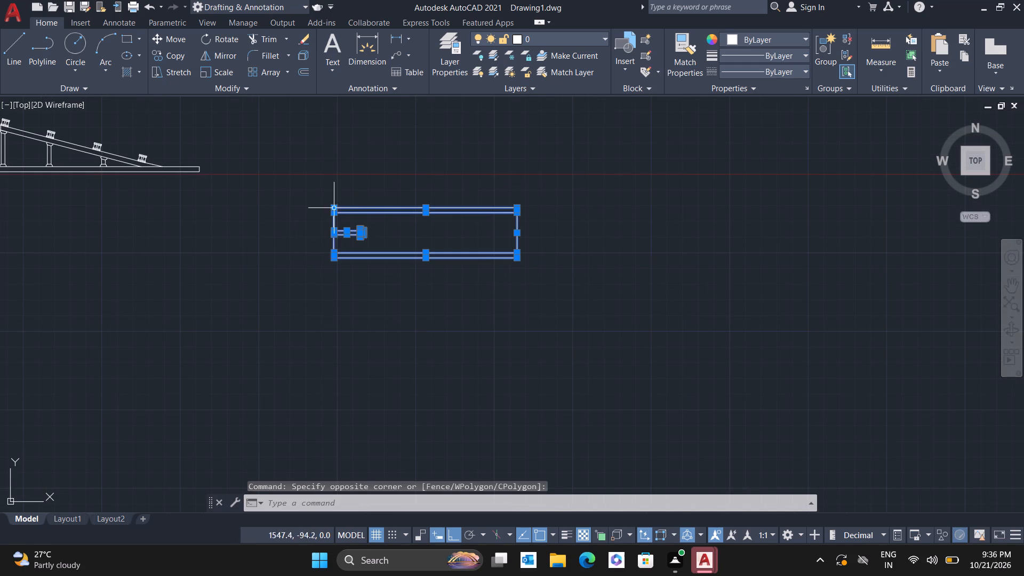
scroll(317, 270, "down", 1)
scroll(316, 269, "up", 2)
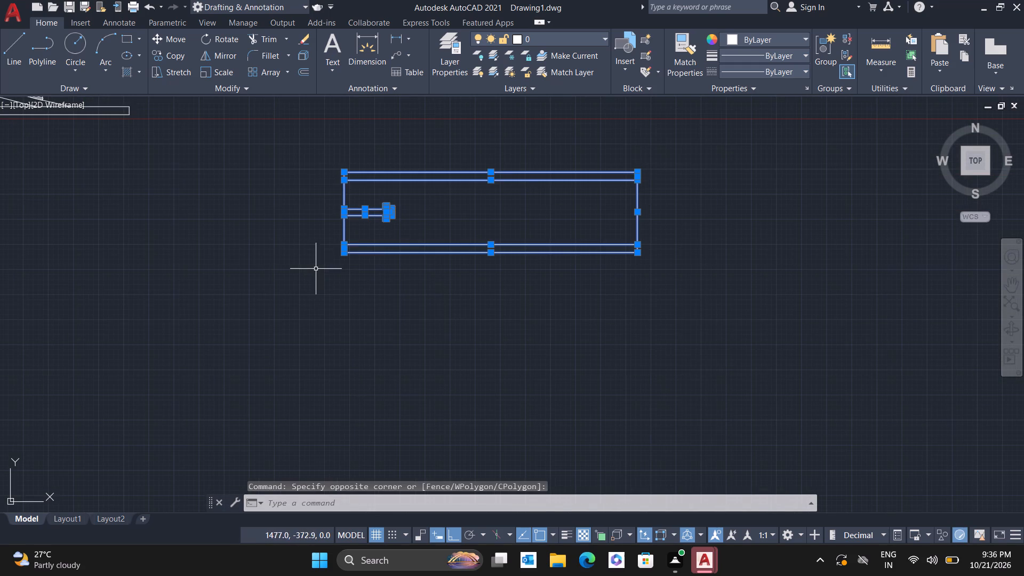
key("m")
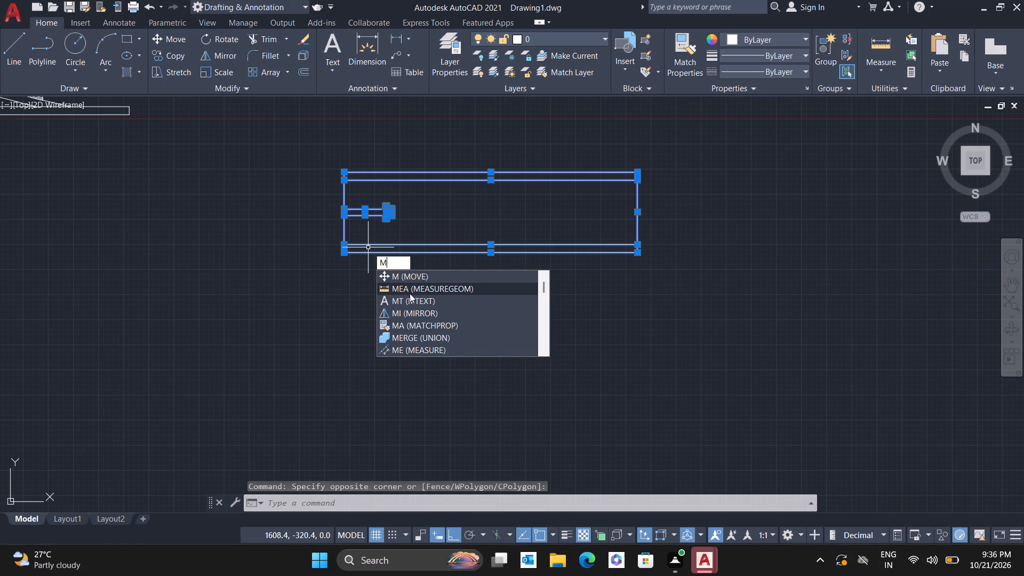
left_click(409, 282)
double_click(344, 254)
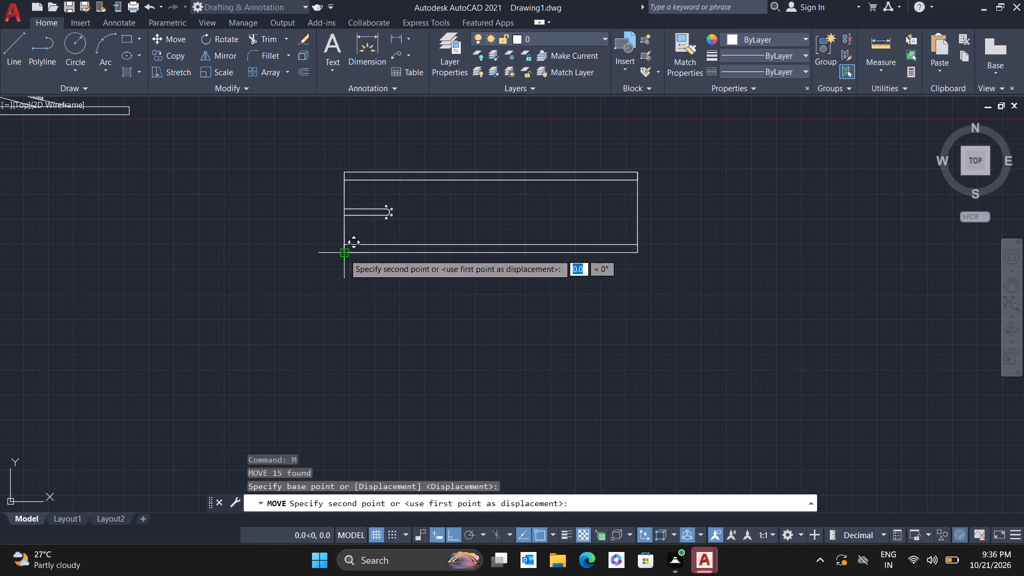
scroll(249, 228, "down", 2)
middle_click_drag(239, 223, 436, 325)
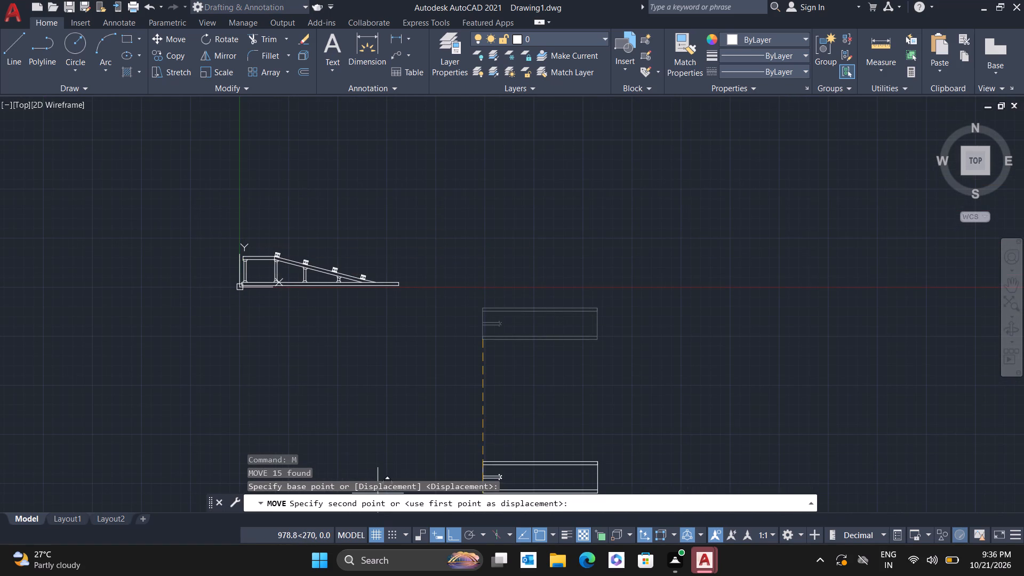
left_click(455, 533)
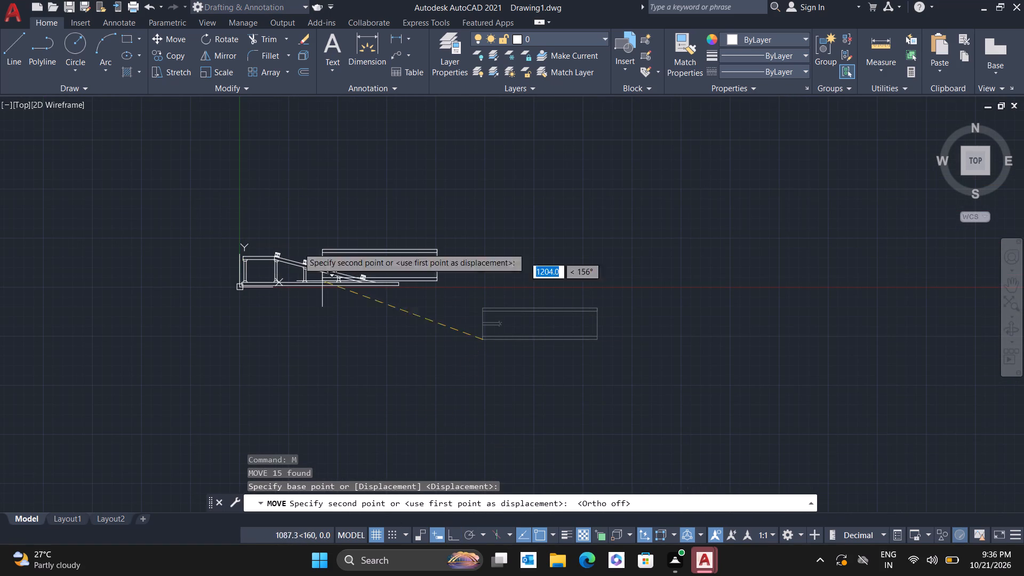
scroll(259, 243, "up", 5)
scroll(345, 297, "up", 4)
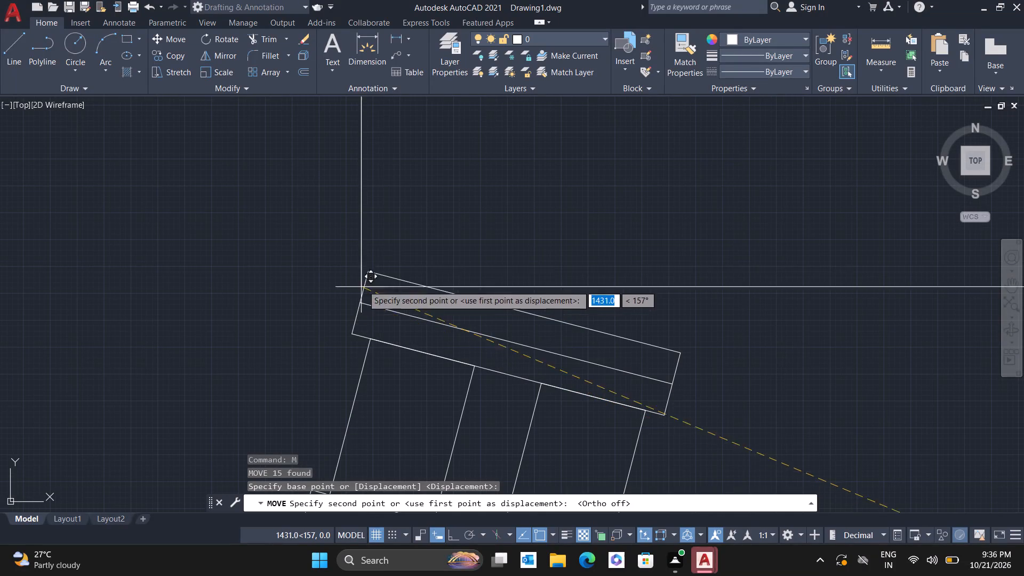
left_click(366, 273)
scroll(430, 286, "down", 2)
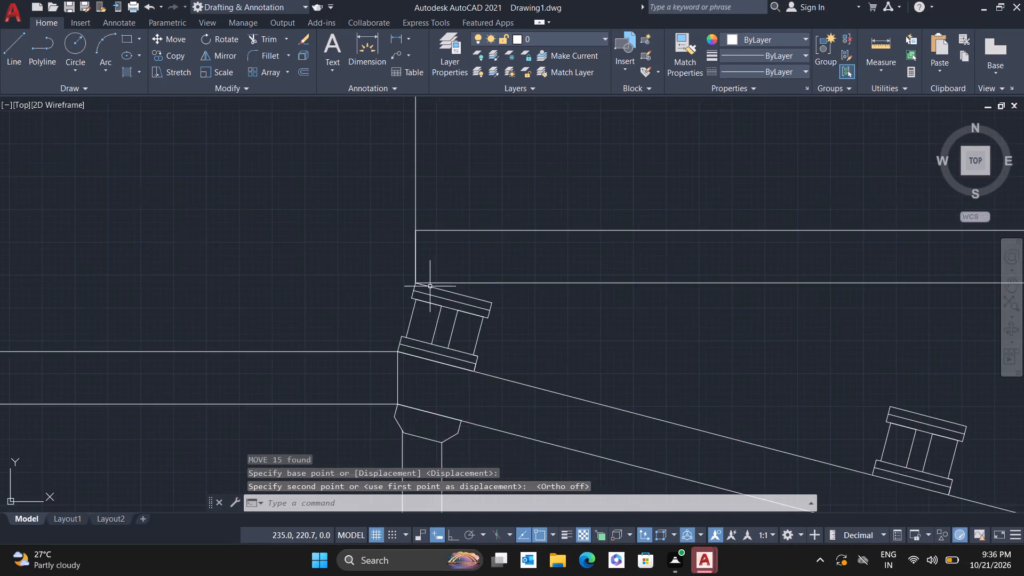
Rotate the slotted view about its lower-left corner to 345 degrees, aligning its bottom edge with the sloping support blocks.
scroll(430, 286, "down", 5)
left_click(791, 298)
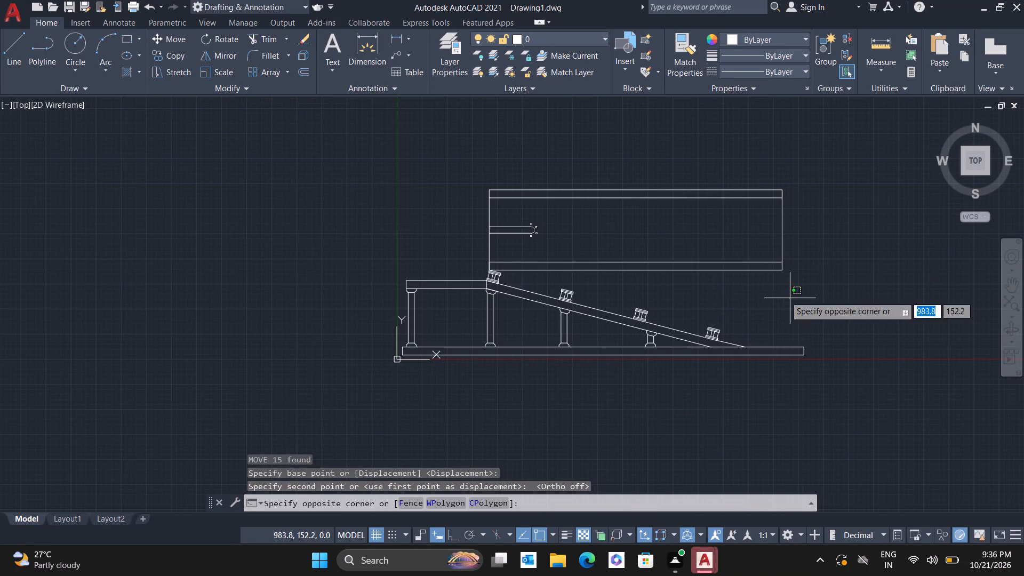
left_click(643, 186)
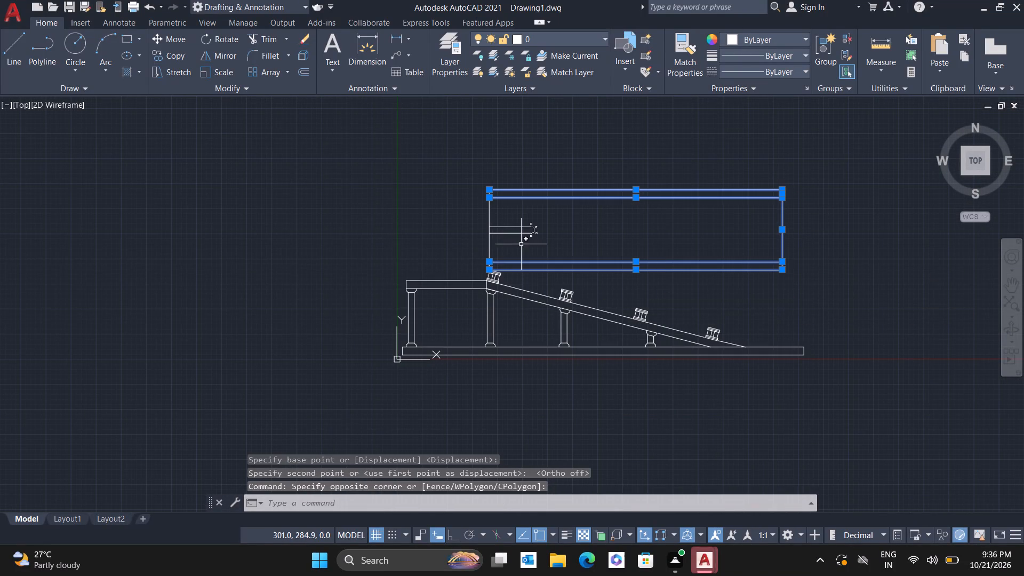
left_click(553, 244)
left_click(453, 206)
scroll(505, 230, "up", 1)
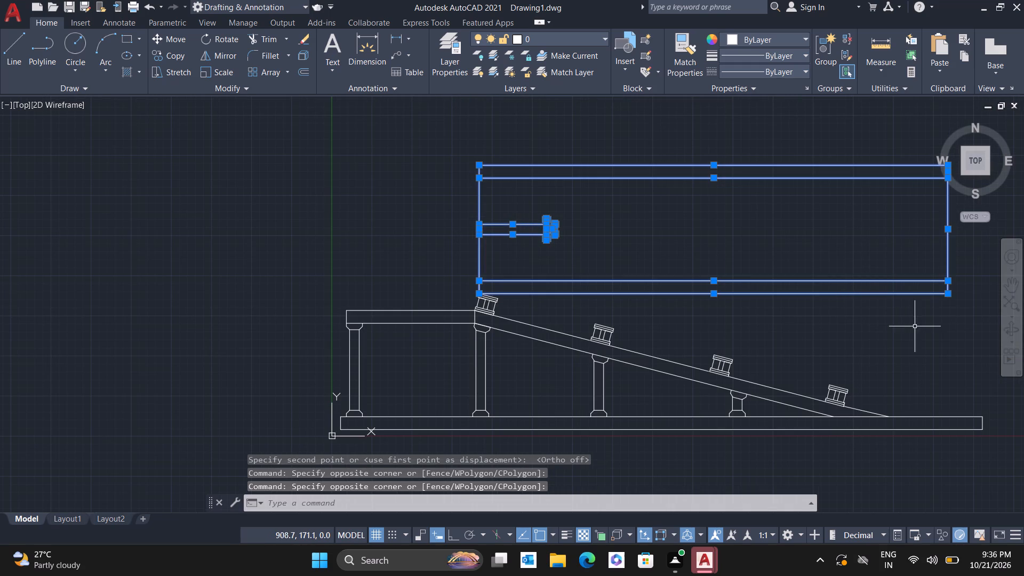
left_click(237, 43)
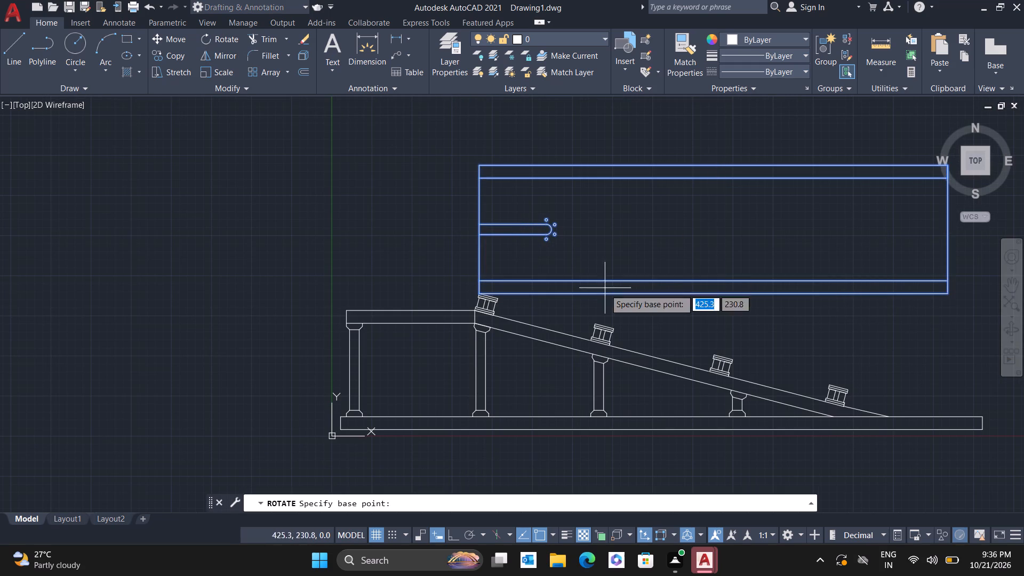
scroll(490, 297, "up", 1)
left_click(470, 289)
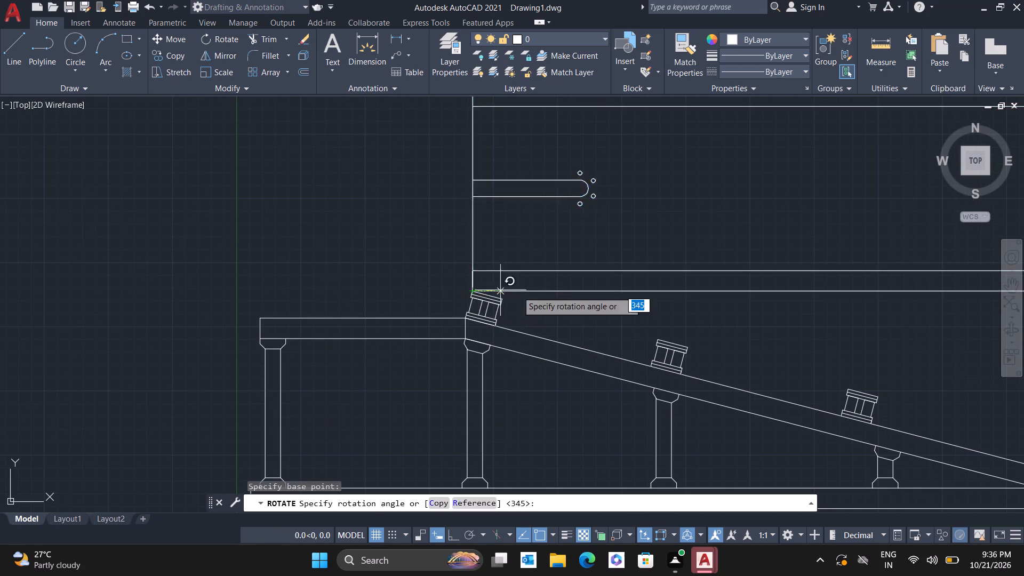
scroll(668, 347, "up", 3)
scroll(712, 340, "up", 1)
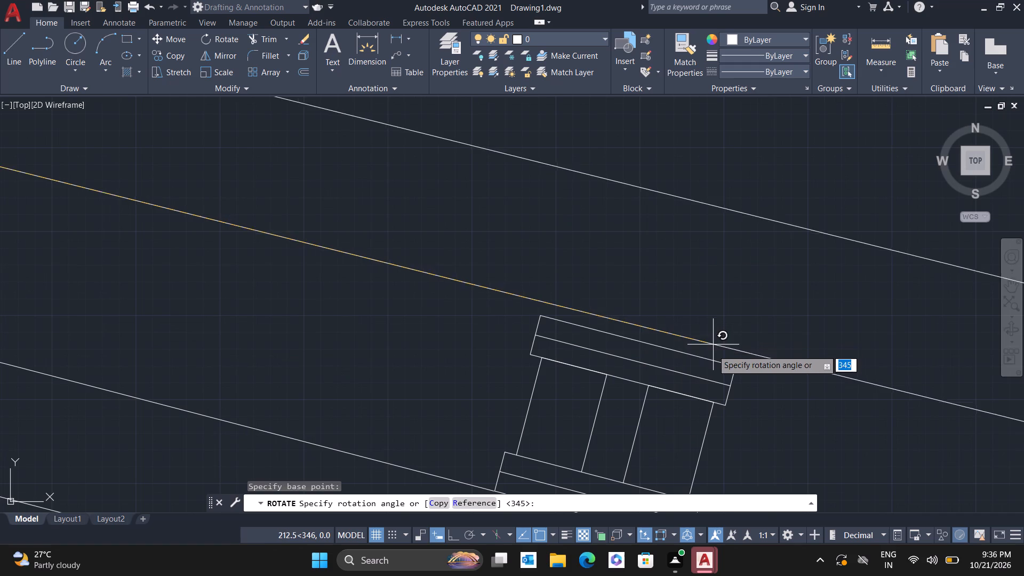
left_click(735, 367)
Draw a line about 200 long across the tilted view, from its bottom edge near the ramp's lower end to its top edge.
scroll(654, 346, "down", 6)
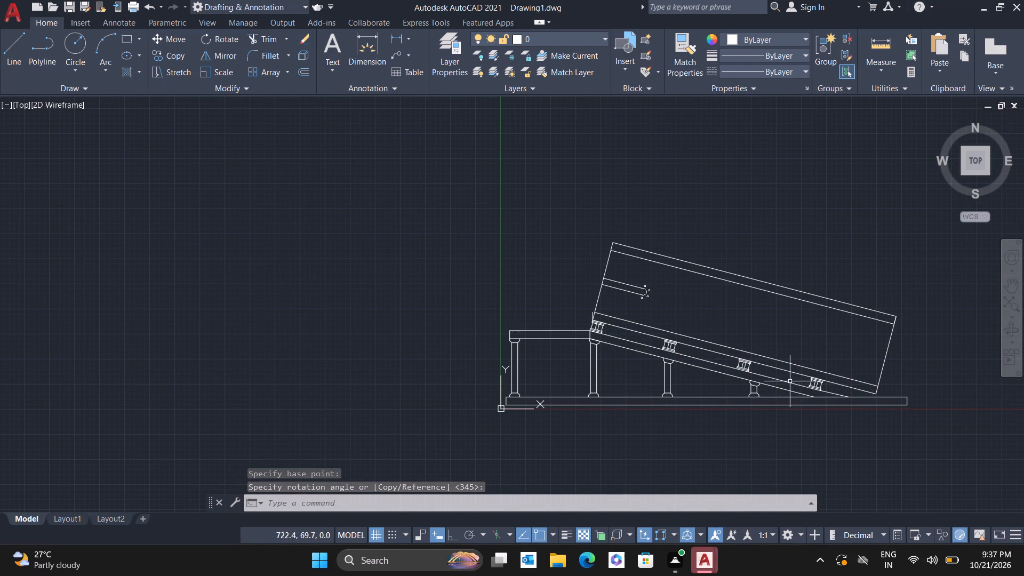
scroll(817, 380, "down", 1)
middle_click_drag(810, 376, 447, 207)
scroll(482, 228, "up", 1)
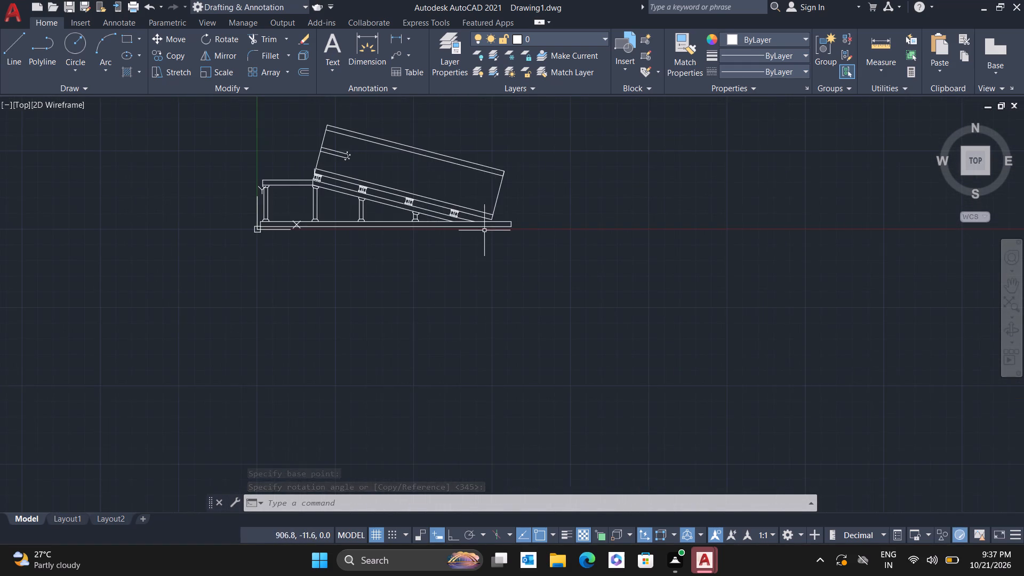
scroll(484, 230, "up", 1)
middle_click_drag(484, 191, 441, 298)
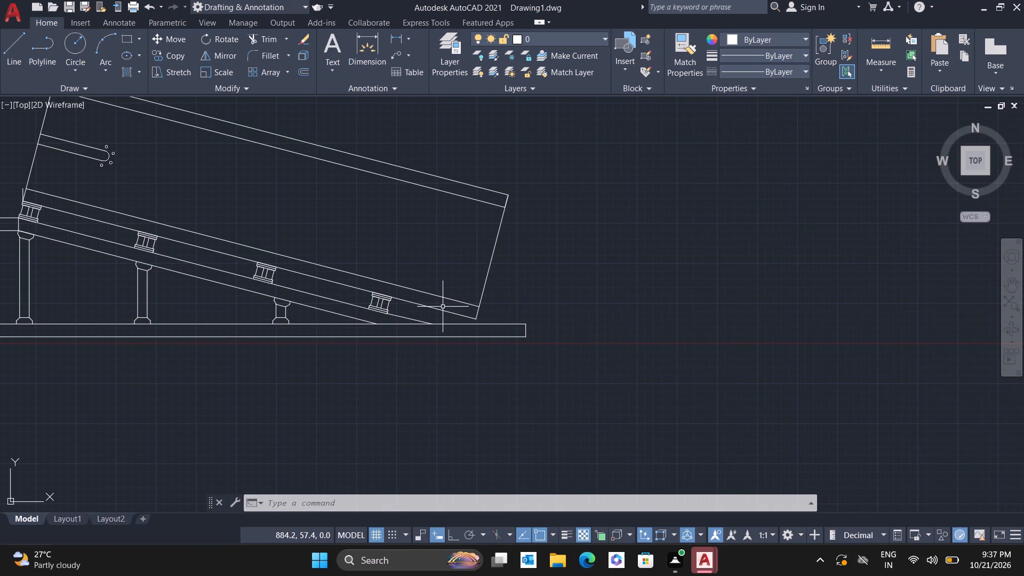
key("l")
key("Return")
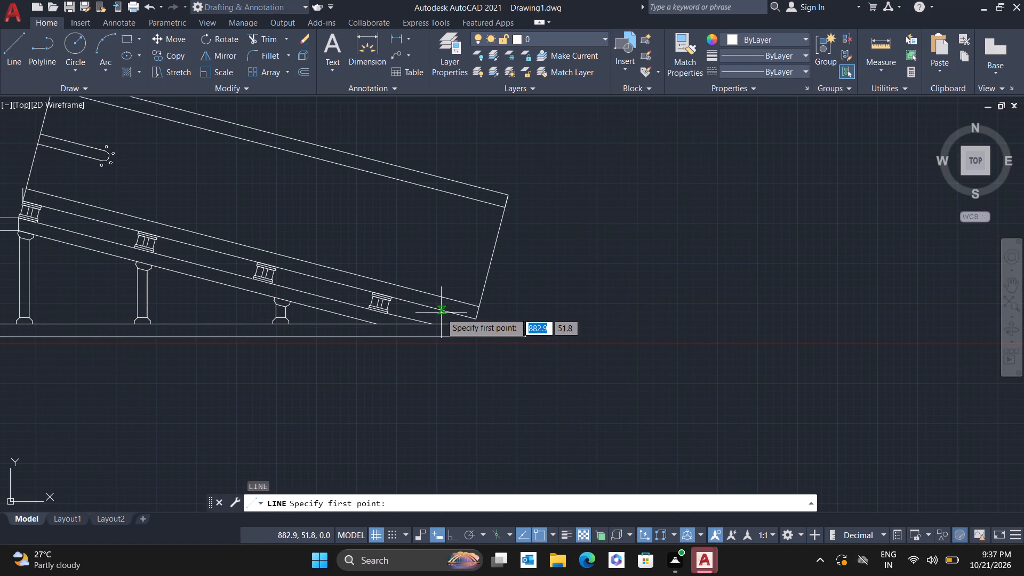
scroll(441, 310, "up", 1)
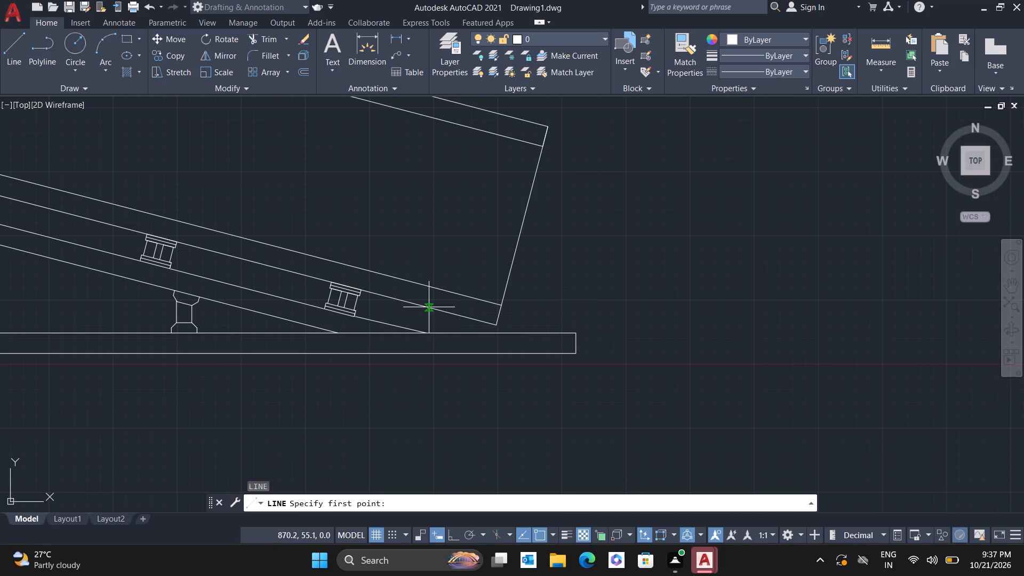
left_click(429, 307)
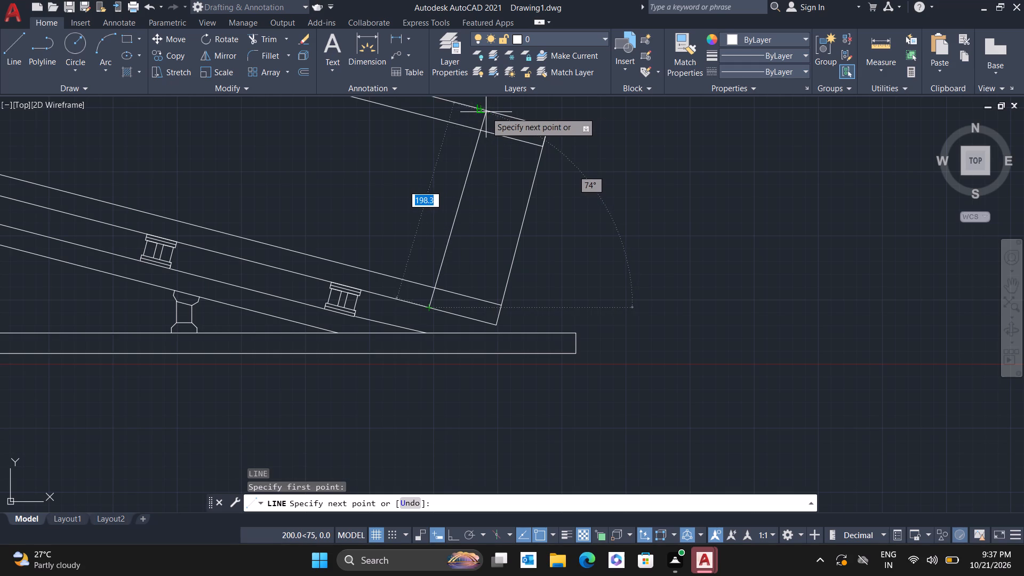
left_click(481, 109)
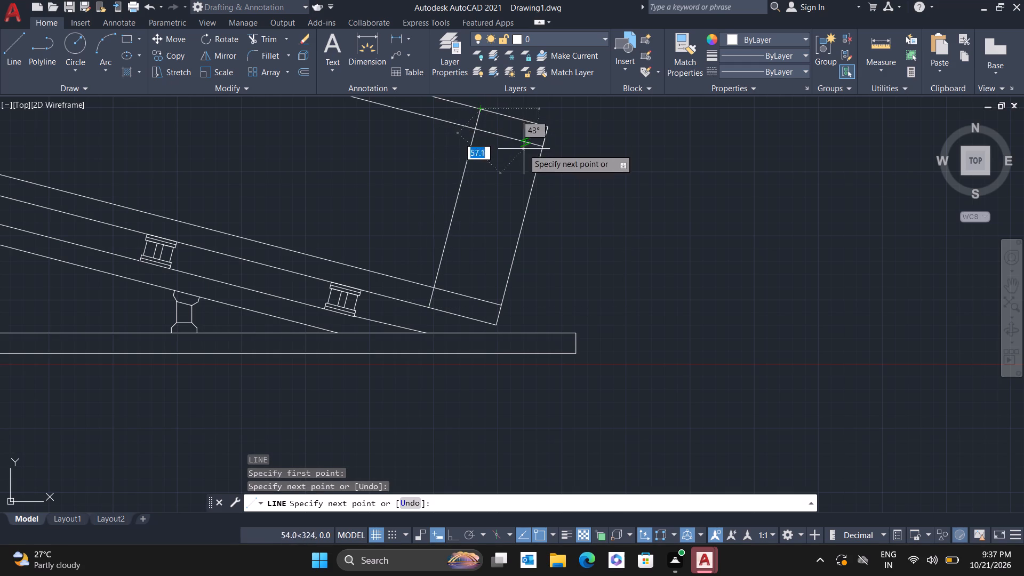
key("Escape")
Trim away the tilted body's outline beyond the cross line near the ramp's lower end, including its old end edge.
scroll(522, 162, "down", 1)
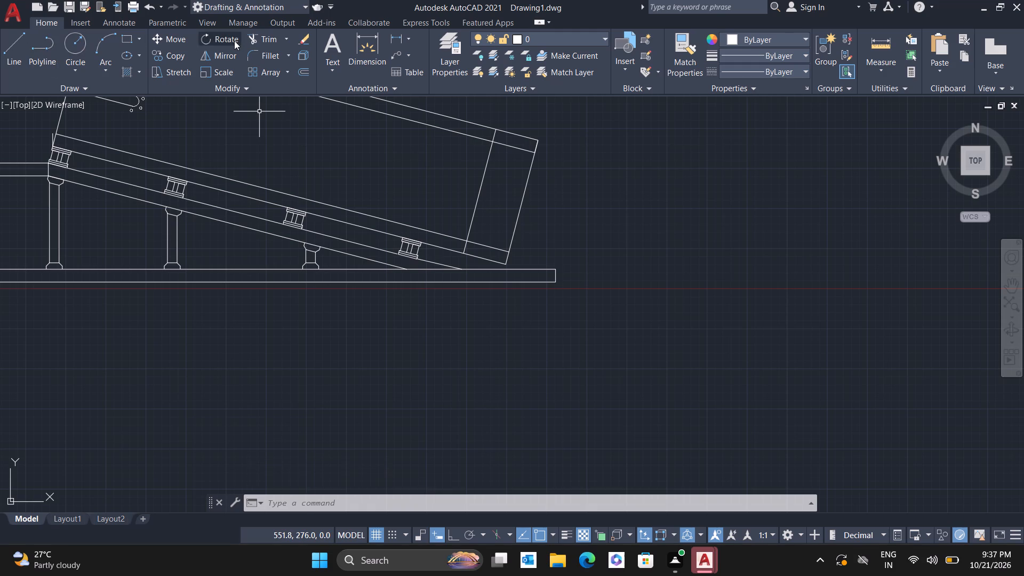
left_click(263, 39)
left_click_drag(471, 260, 471, 259)
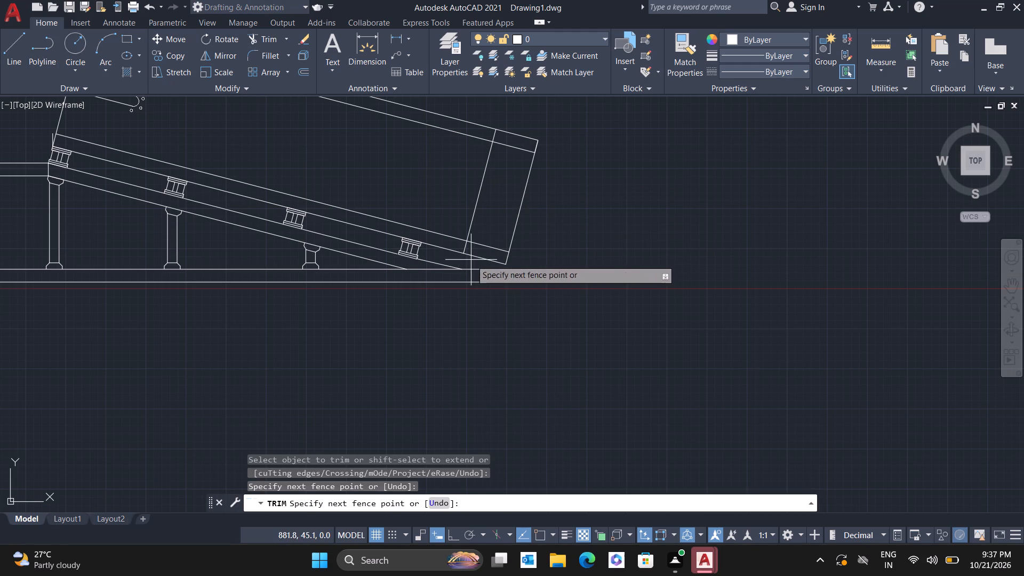
left_click_drag(471, 259, 524, 125)
left_click_drag(532, 143, 532, 167)
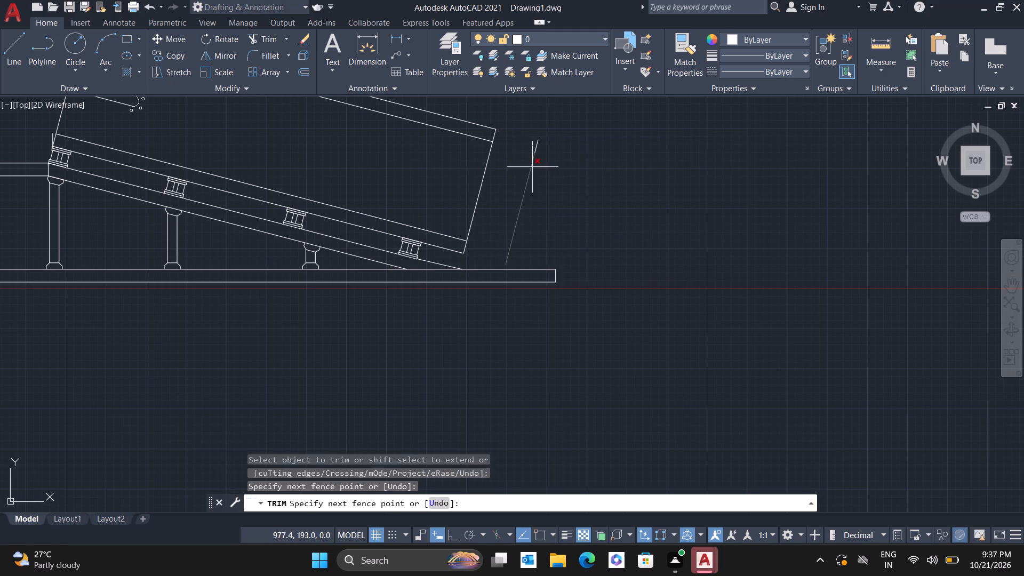
left_click_drag(532, 167, 532, 173)
left_click_drag(539, 167, 525, 139)
left_click_drag(530, 138, 542, 153)
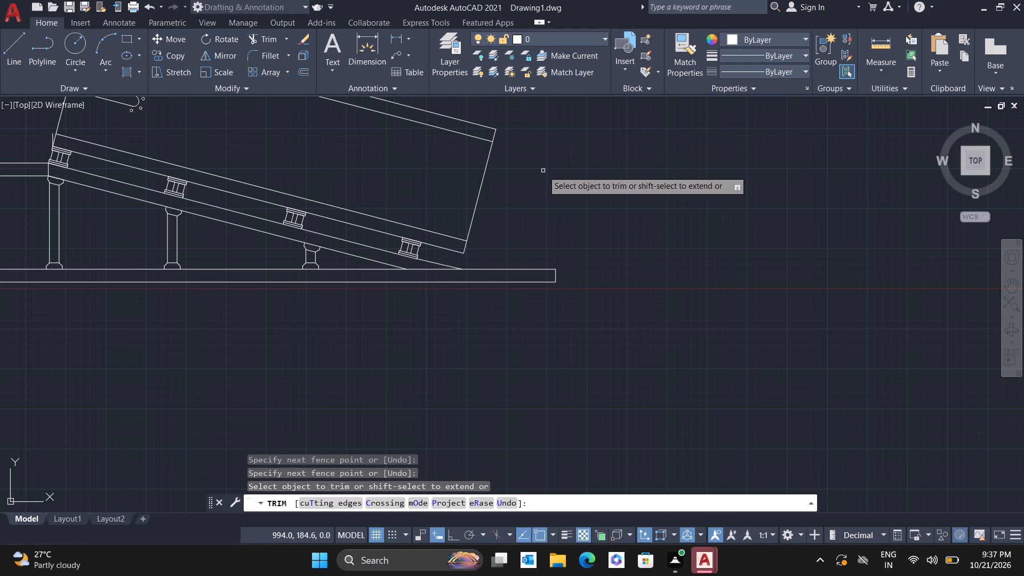
scroll(543, 171, "down", 1)
key("Escape")
scroll(535, 170, "down", 1)
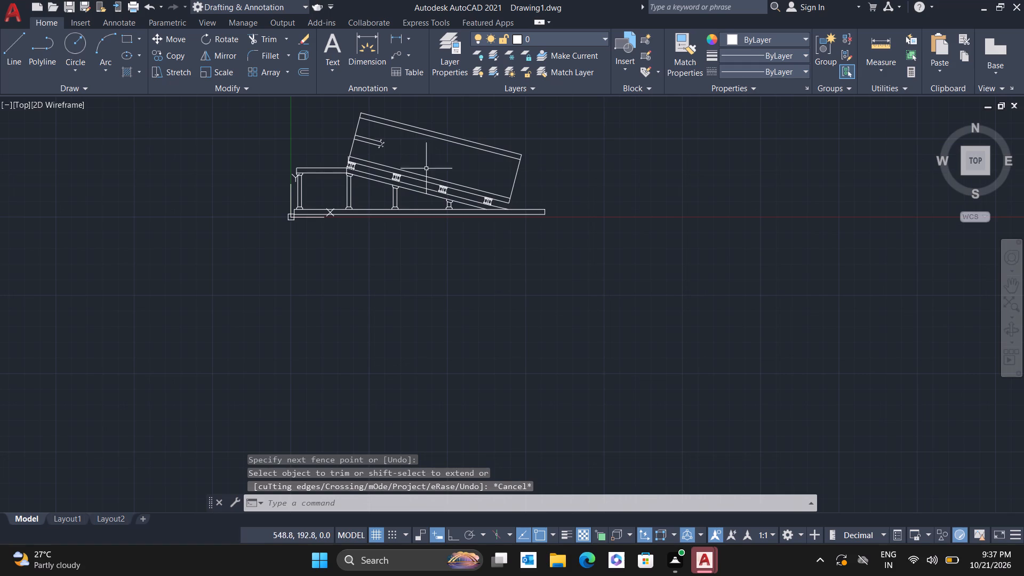
Beside the body's lower end, draw a line about 69 long sloping down 14°, continuing vertically about 195 to the base's top corner.
scroll(415, 155, "up", 1)
scroll(450, 157, "down", 1)
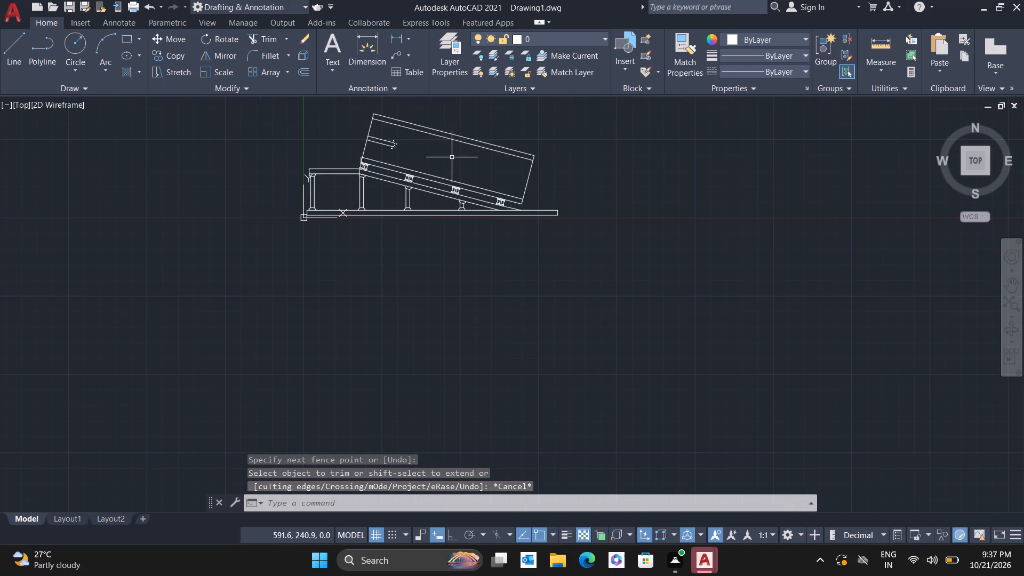
scroll(452, 157, "up", 1)
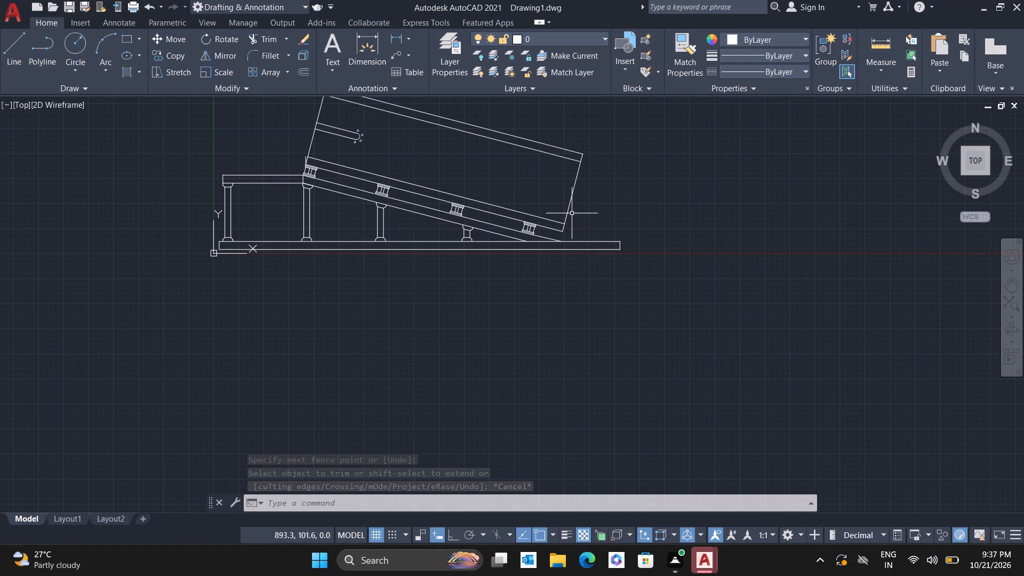
scroll(574, 233, "up", 1)
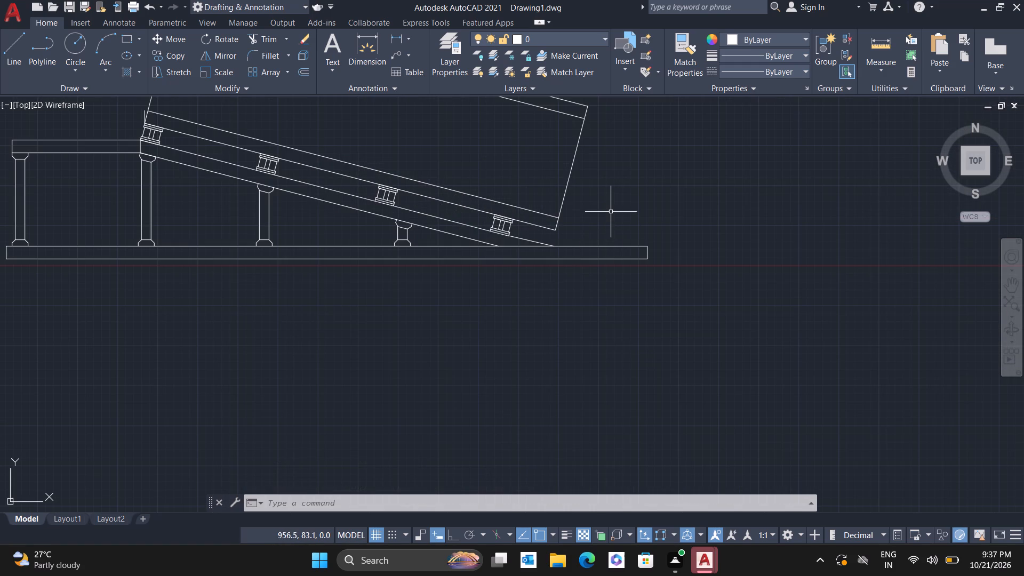
key("l")
key("Return")
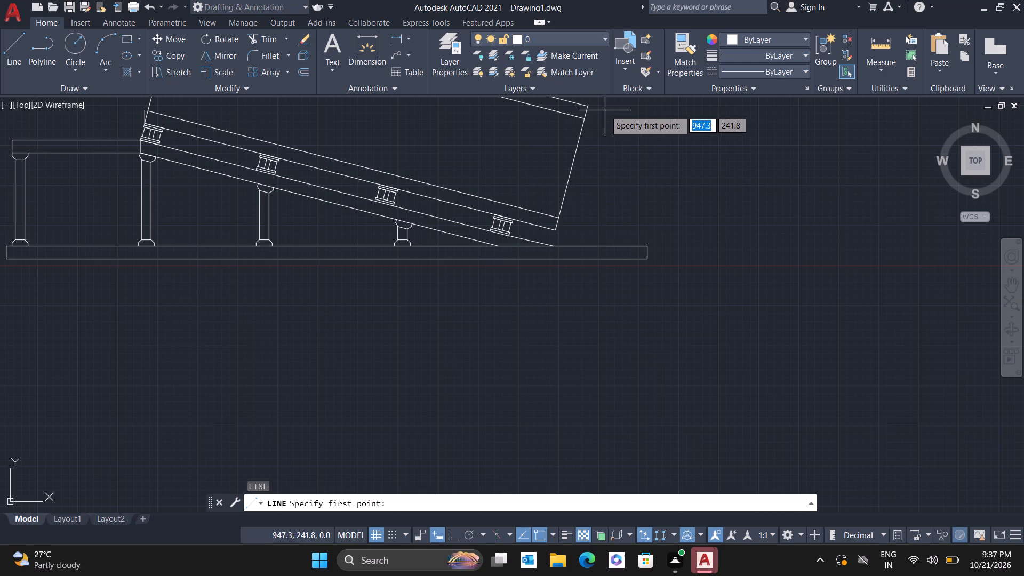
left_click(605, 110)
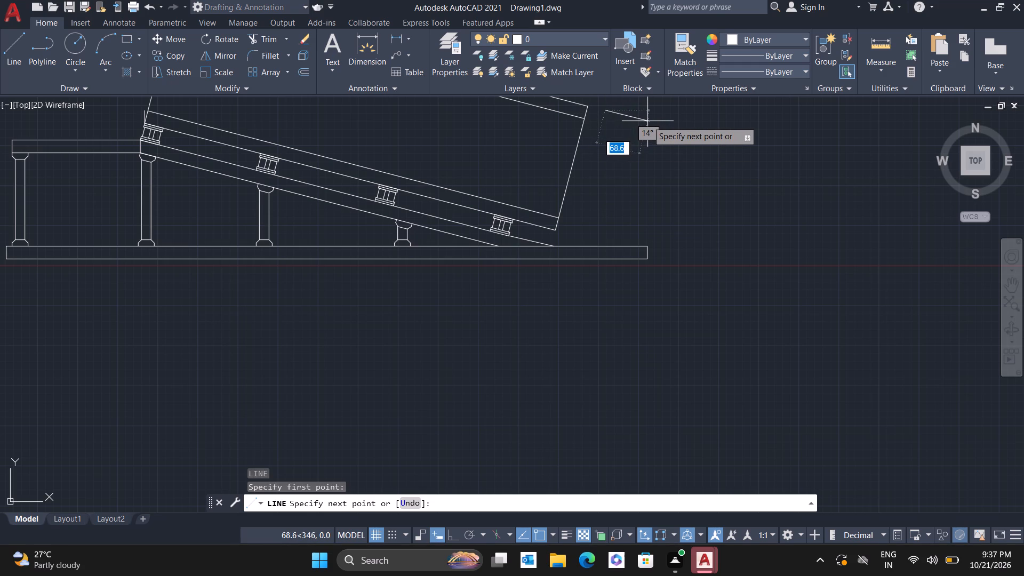
left_click(647, 121)
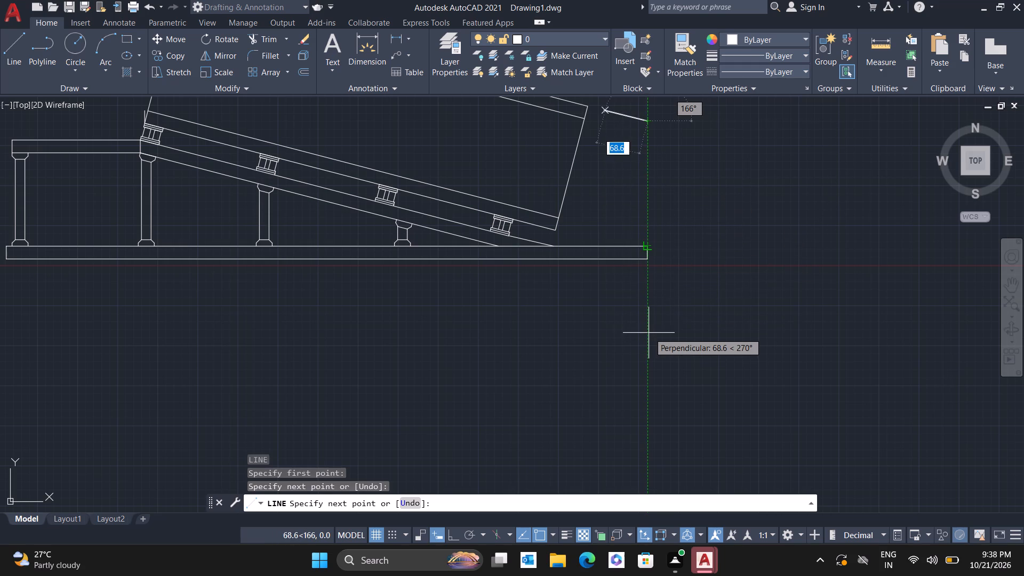
left_click(647, 242)
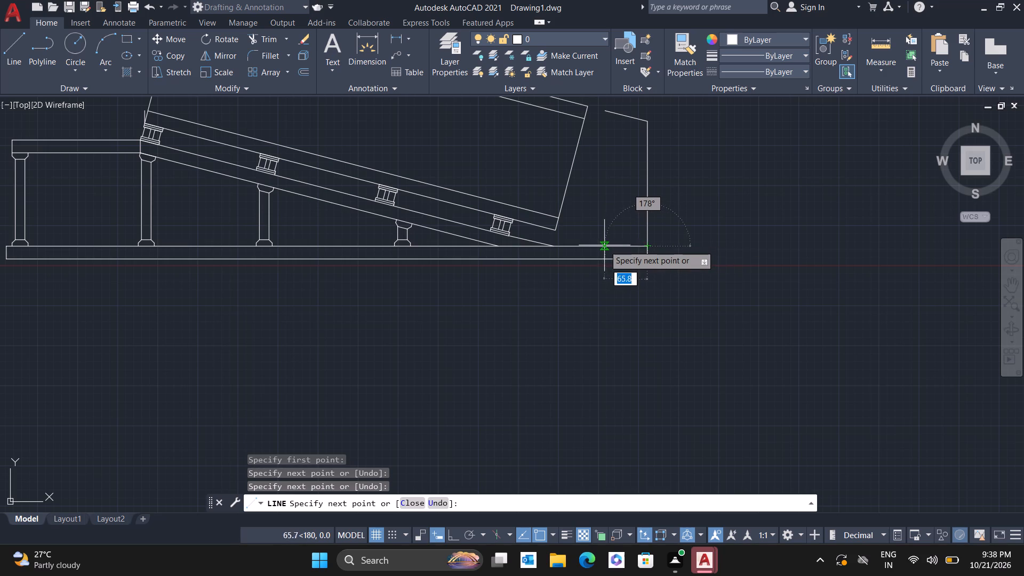
key("Escape")
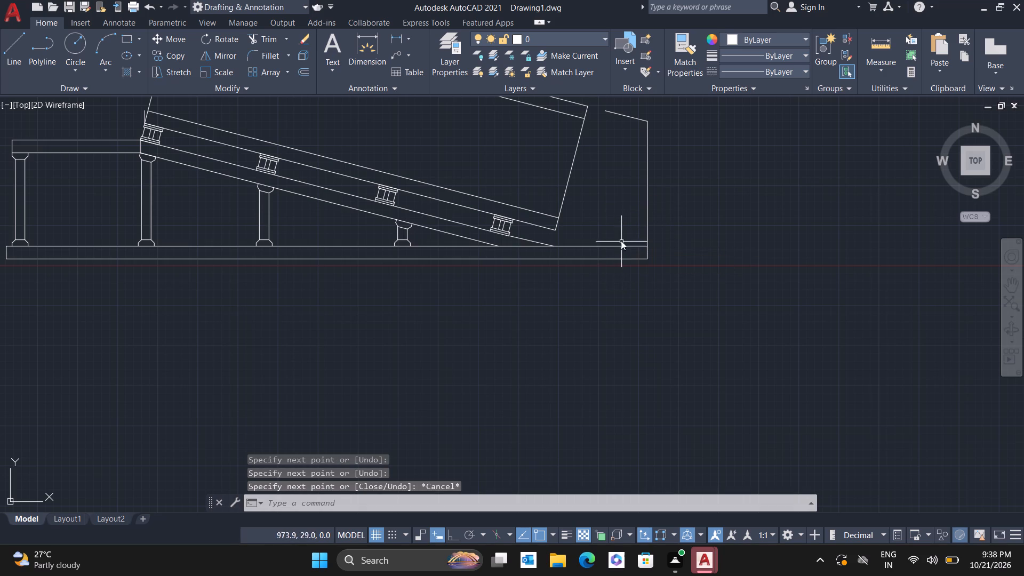
Draw the post's inner outline: about 3 in from the sloped line's free end, about 67 parallel to it, and down to the base's top edge.
left_click(17, 54)
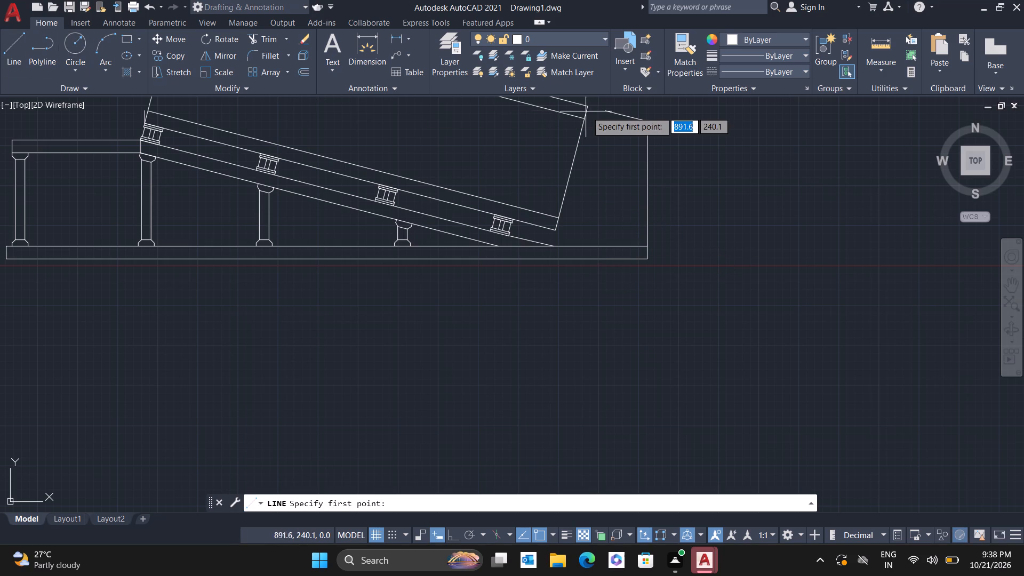
double_click(606, 112)
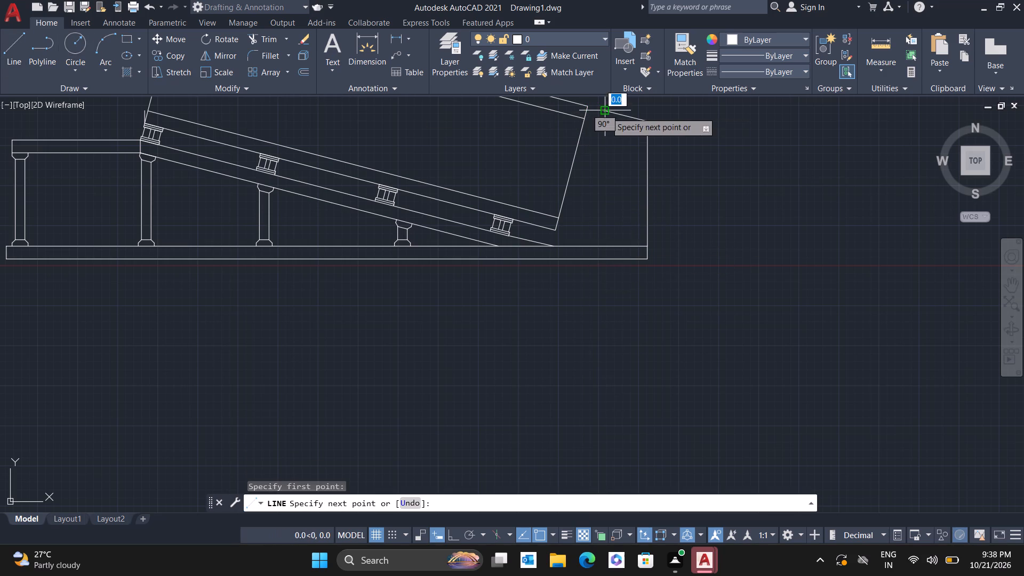
left_click(607, 117)
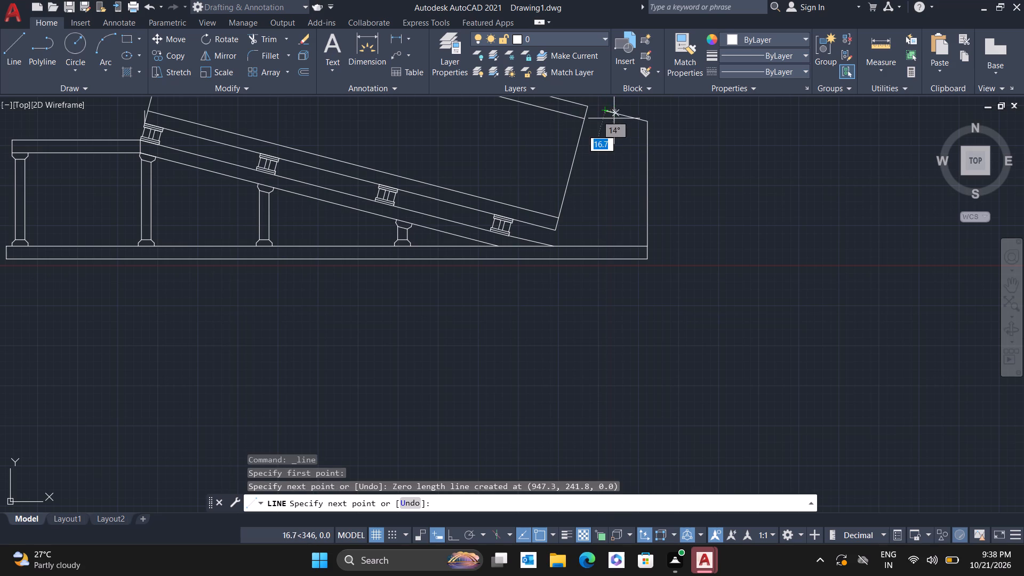
scroll(584, 113, "up", 2)
middle_click_drag(620, 115, 526, 194)
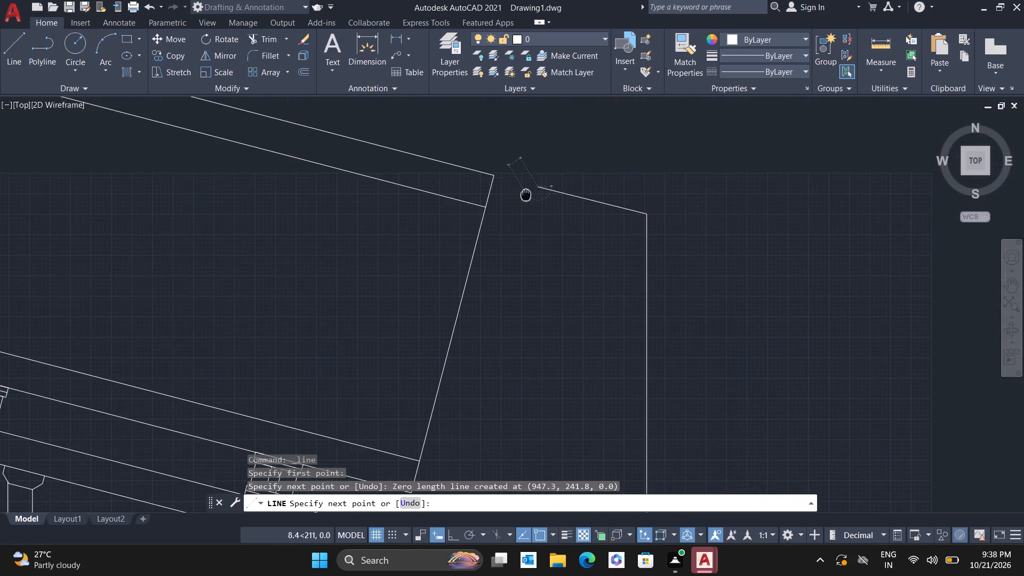
middle_click_drag(526, 194, 525, 194)
scroll(539, 188, "up", 4)
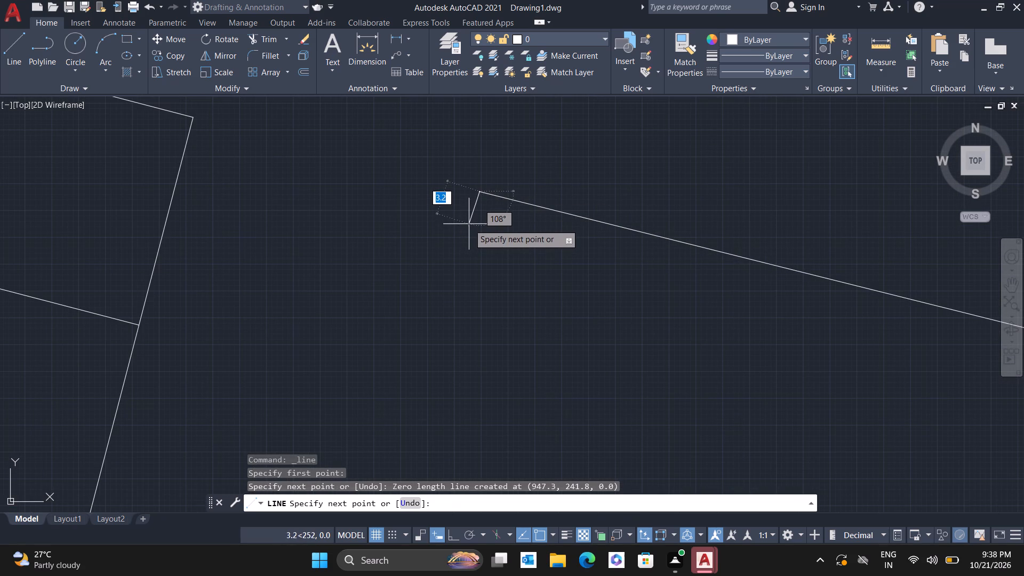
left_click(469, 224)
scroll(625, 246, "down", 2)
middle_click_drag(611, 263, 317, 189)
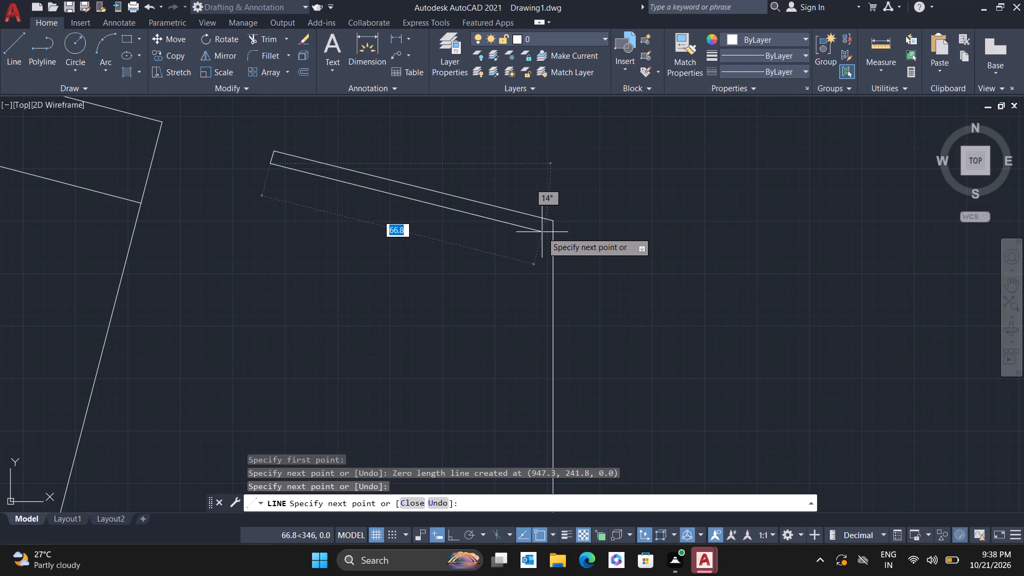
double_click(542, 231)
scroll(540, 259, "down", 3)
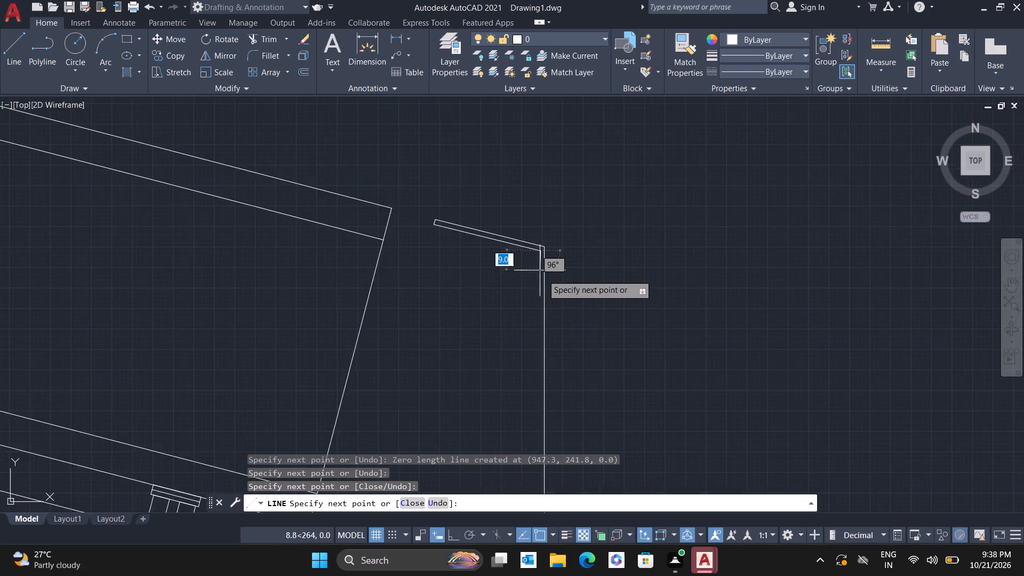
middle_click_drag(547, 287, 515, 162)
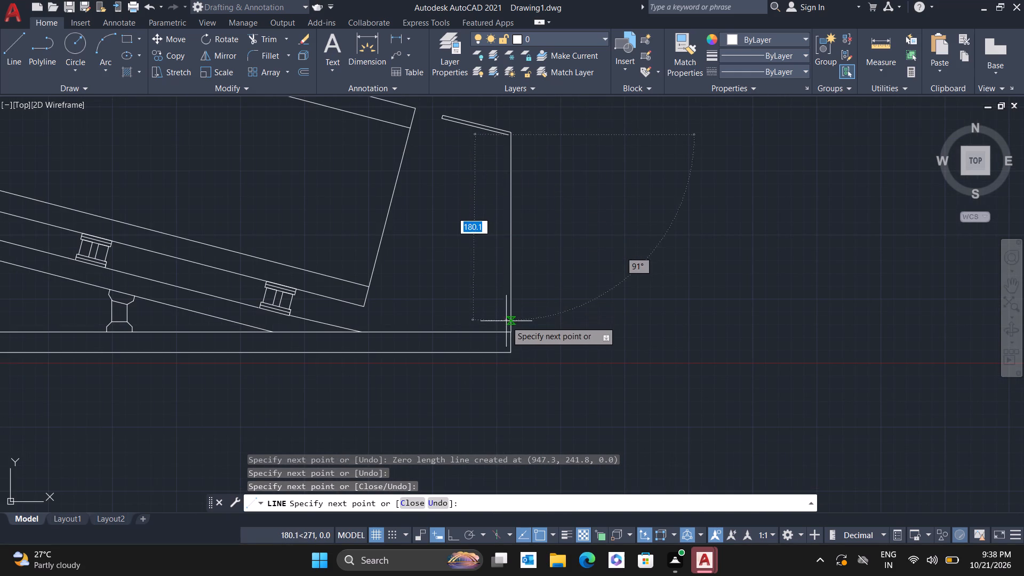
scroll(507, 340, "up", 3)
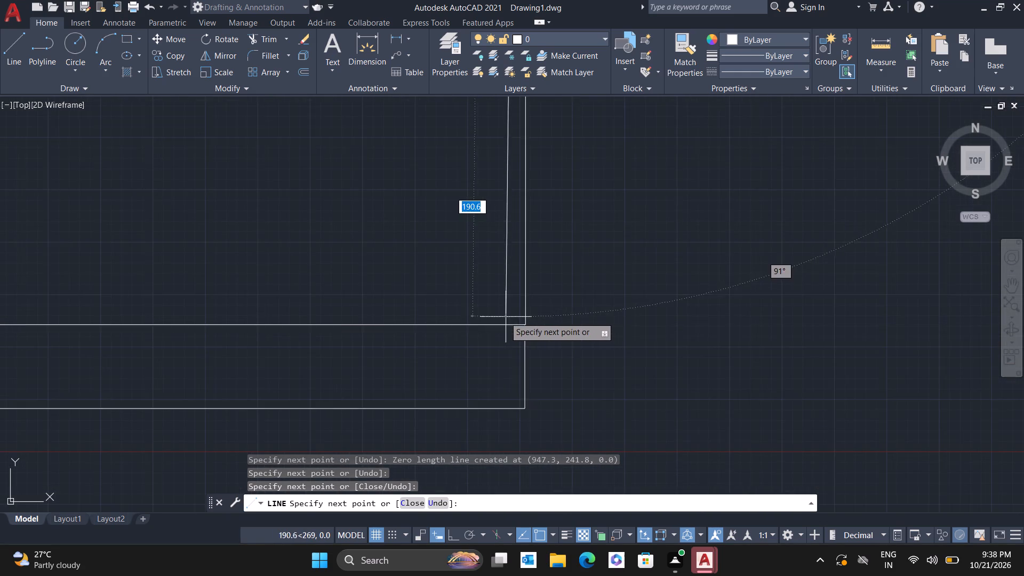
scroll(510, 320, "up", 1)
left_click(519, 331)
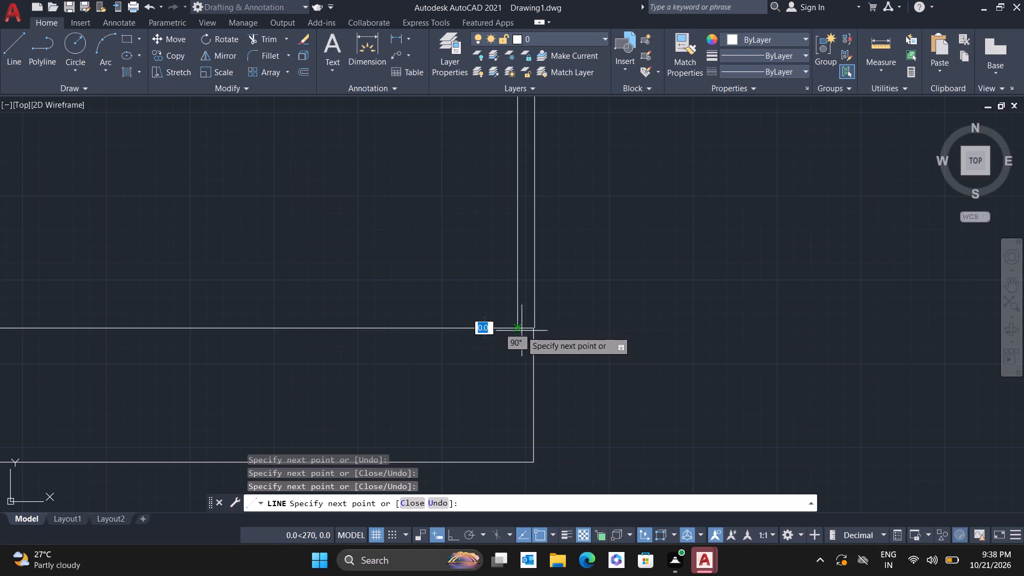
key("Escape")
Draw a narrow lip from the sloped arm's free end: about 46 down at 253°, a short end, and about 43 back to the inner line.
scroll(439, 234, "down", 2)
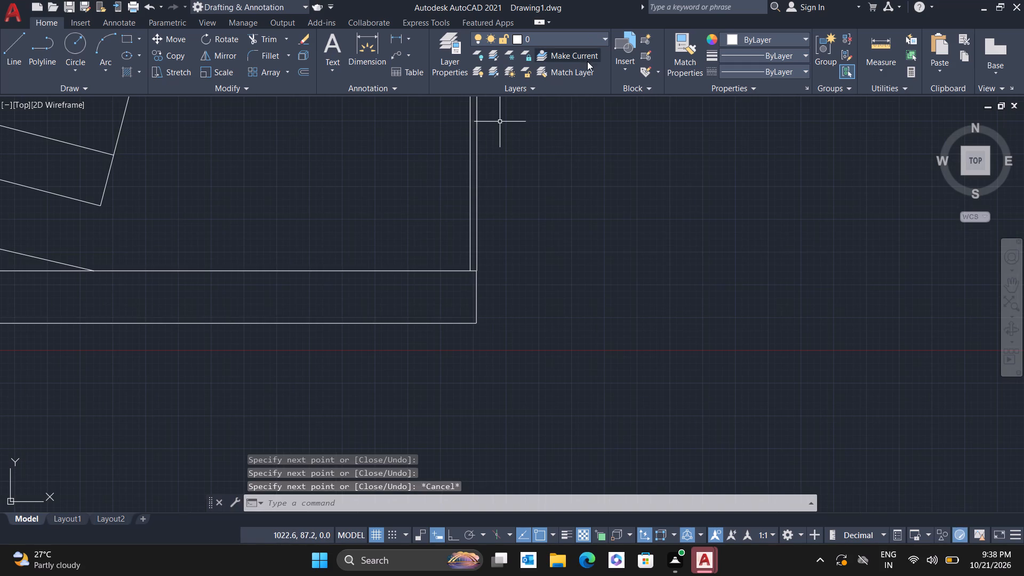
scroll(565, 56, "down", 1)
scroll(390, 152, "down", 2)
middle_click_drag(388, 148, 435, 345)
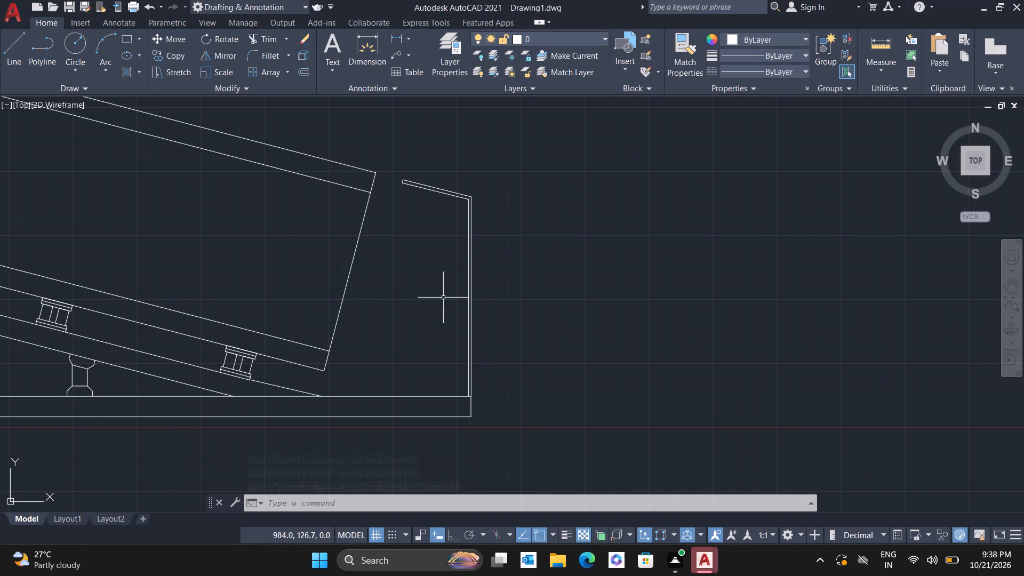
key("l")
key("Return")
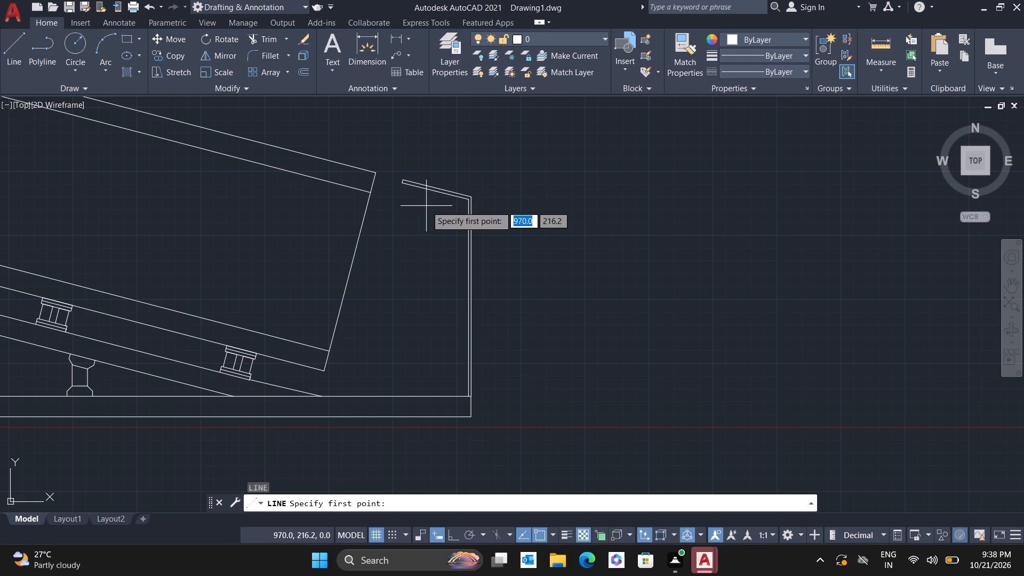
scroll(399, 181, "up", 2)
left_click(409, 177)
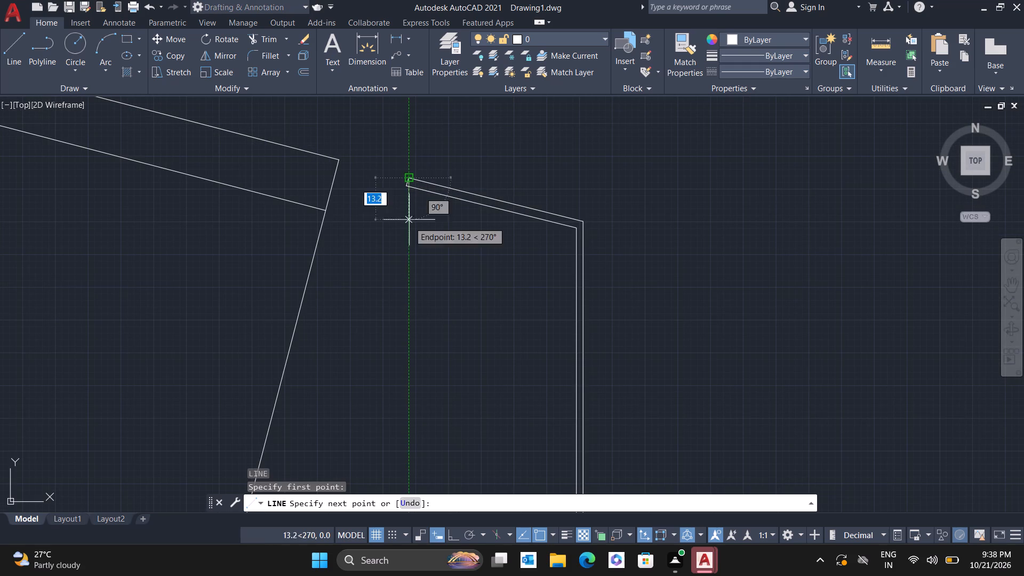
left_click(378, 293)
left_click(382, 296)
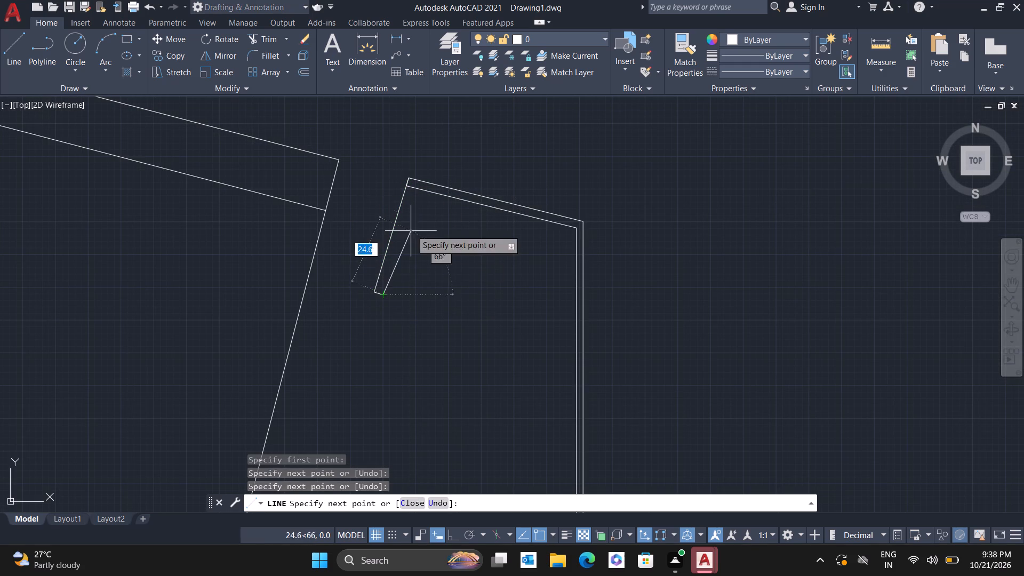
scroll(415, 188, "down", 1)
scroll(415, 188, "up", 3)
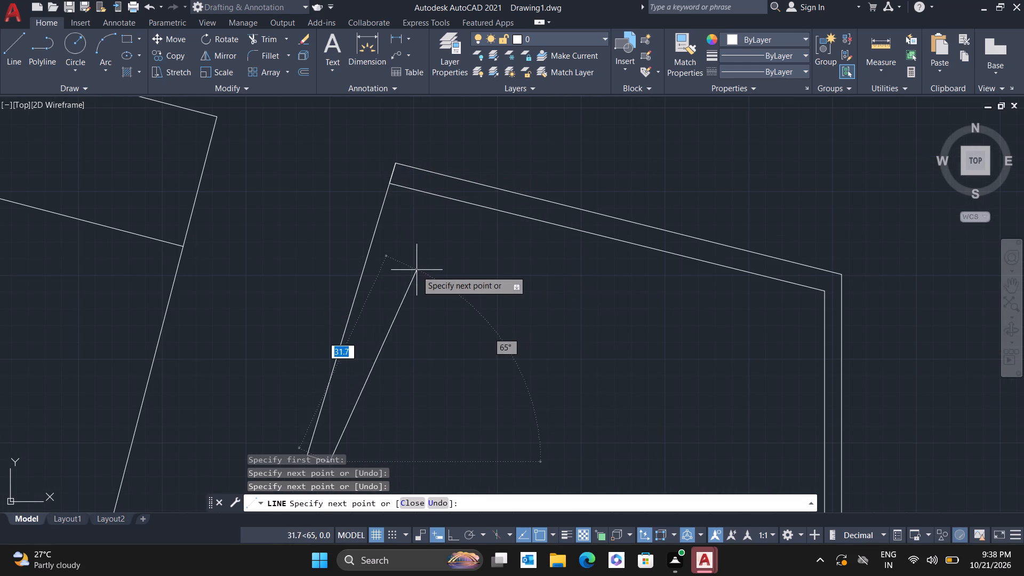
scroll(412, 297, "down", 1)
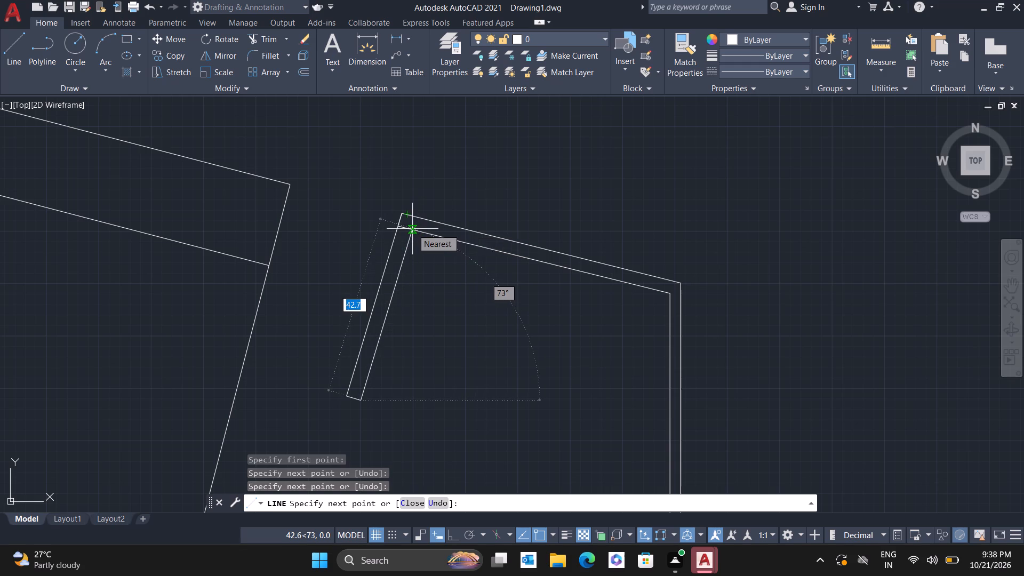
left_click(412, 229)
key("Escape")
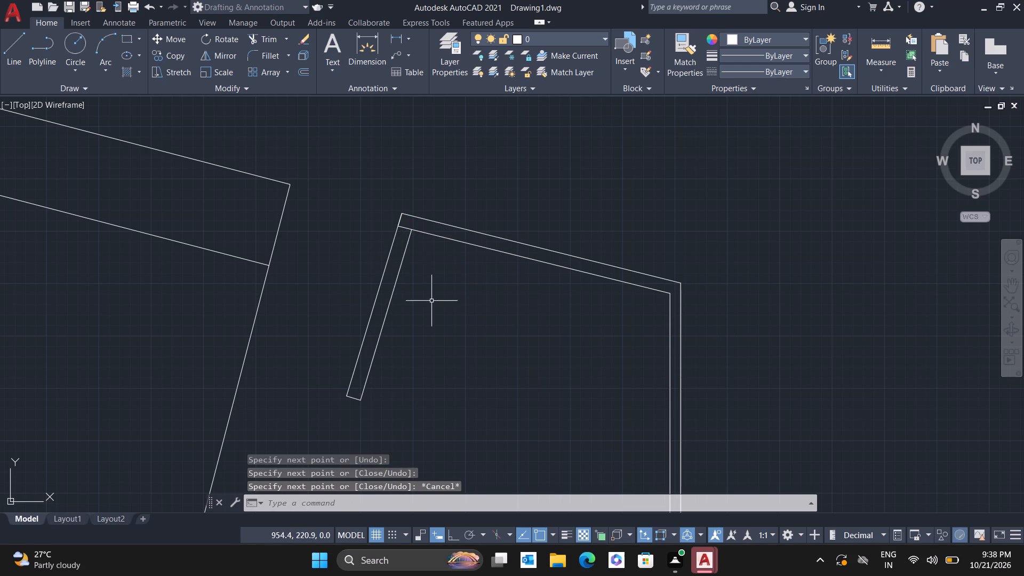
Trim the inner line's overlapping piece where the lip meets the sloped arm, leaving one continuous hooked profile.
left_click(406, 227)
key("Escape")
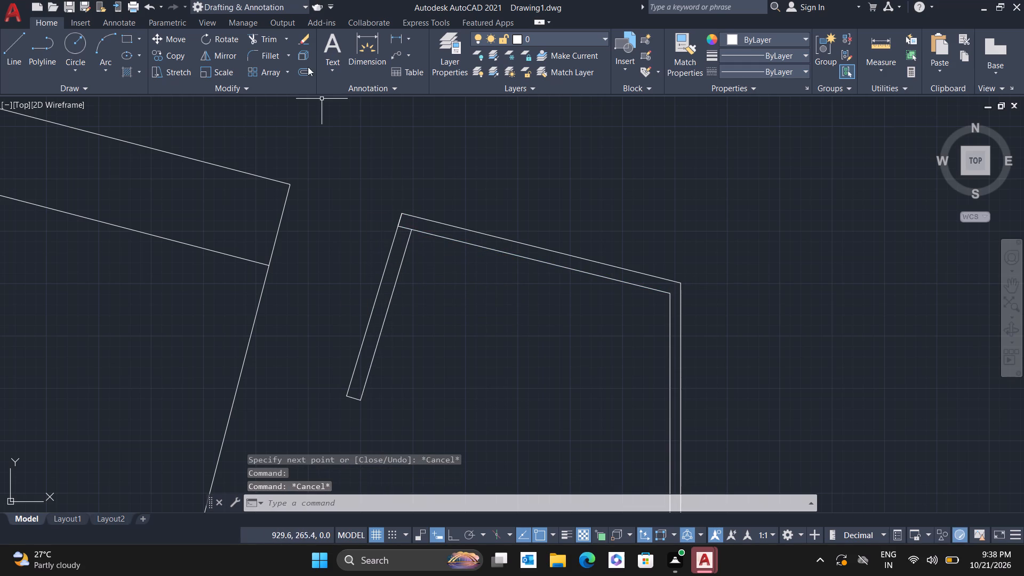
left_click(260, 39)
scroll(397, 231, "up", 2)
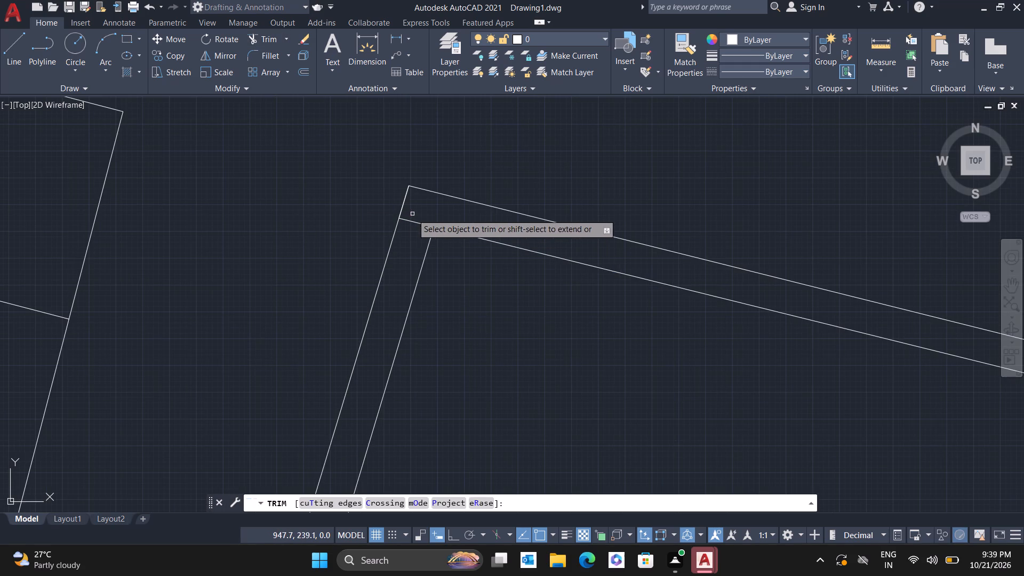
left_click_drag(416, 211, 412, 228)
key("Escape")
scroll(415, 229, "down", 2)
scroll(438, 295, "down", 3)
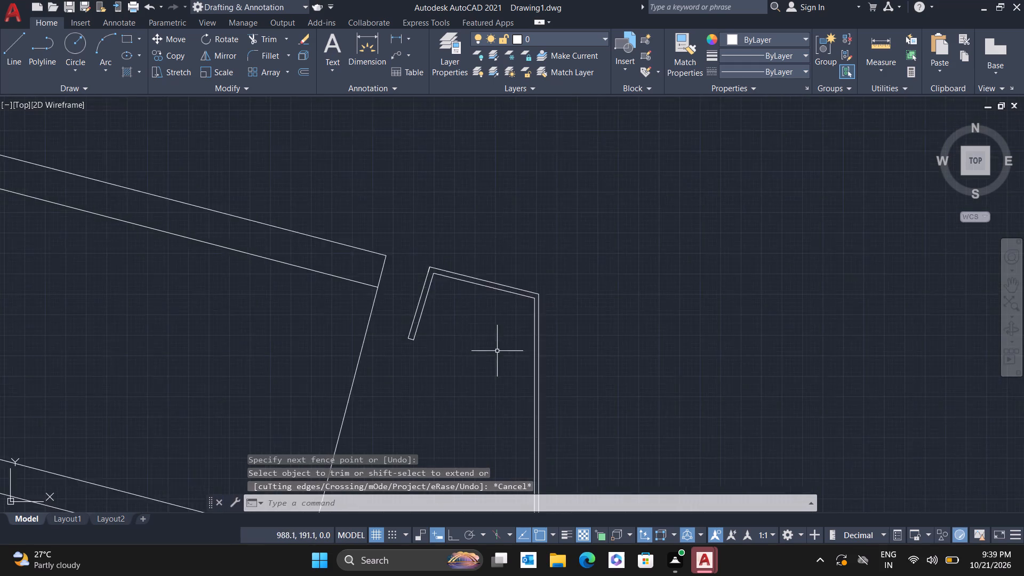
scroll(497, 351, "down", 1)
middle_click_drag(515, 382, 523, 263)
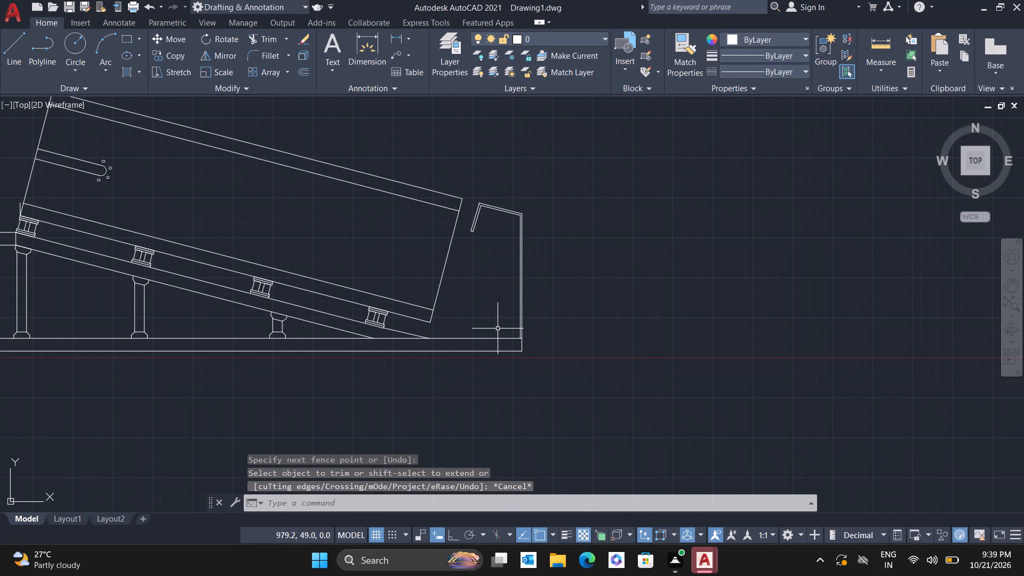
From the base's lower end corner, draw a narrow leg: about 135 down at 255°, a short end about 3, and about 136 back to the underside.
scroll(487, 349, "up", 1)
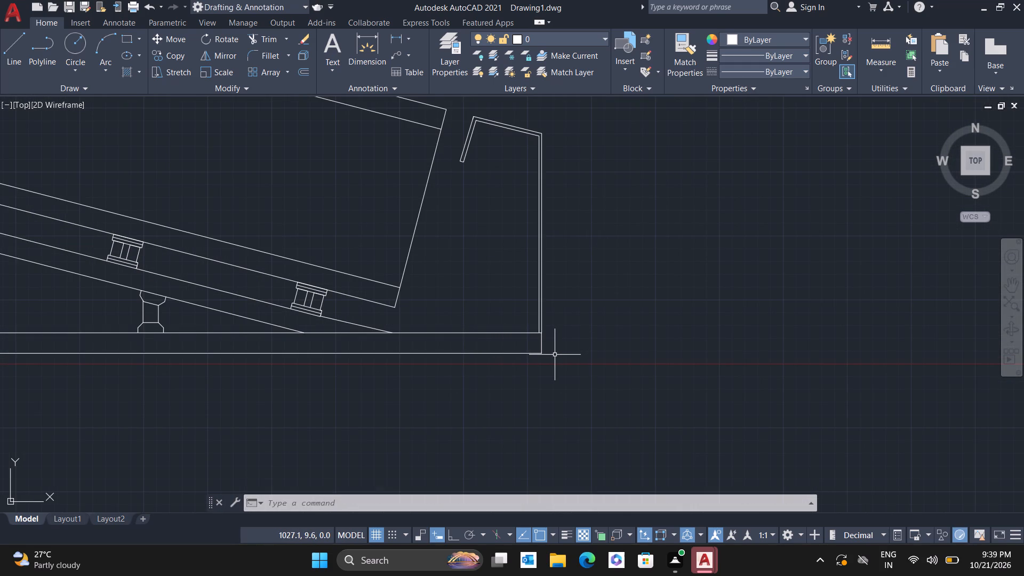
scroll(548, 368, "down", 2)
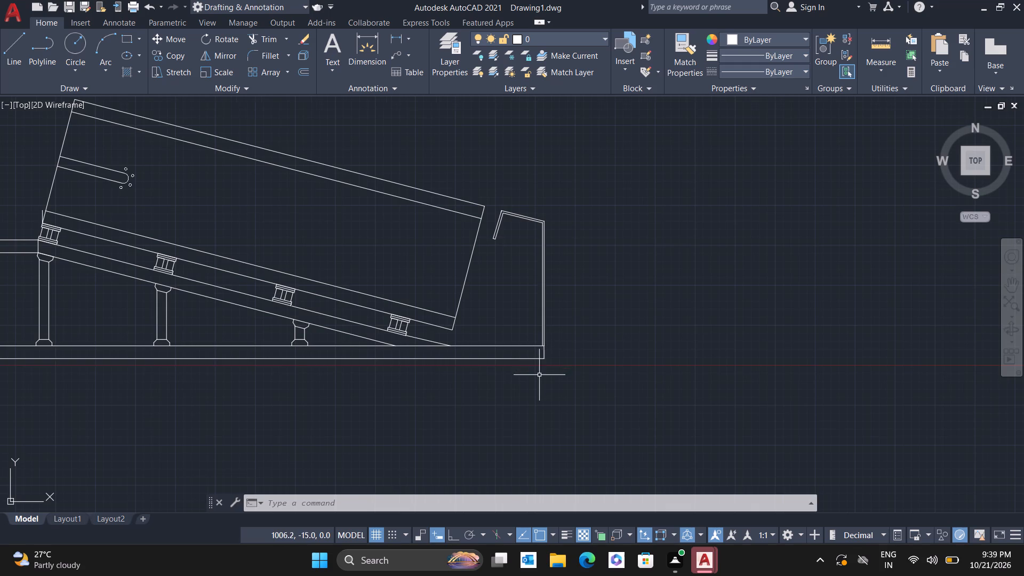
scroll(544, 378, "up", 1)
middle_click_drag(544, 381, 509, 329)
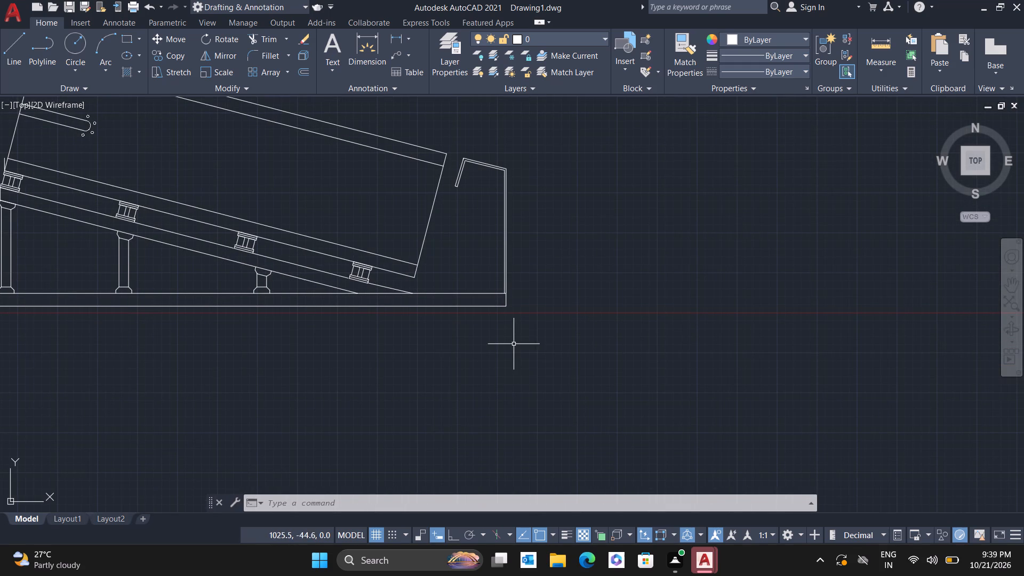
key("l")
key("Return")
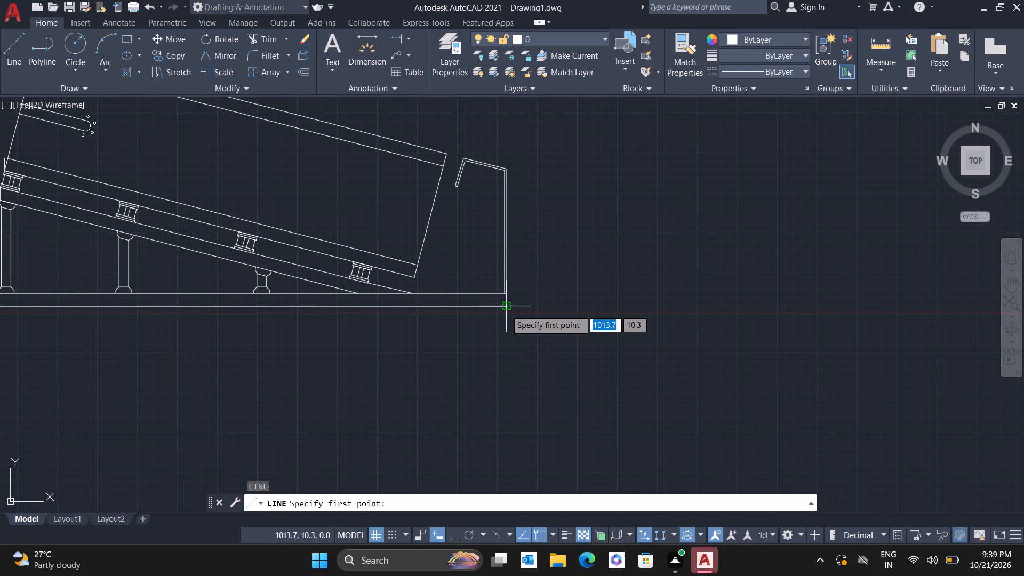
left_click(506, 310)
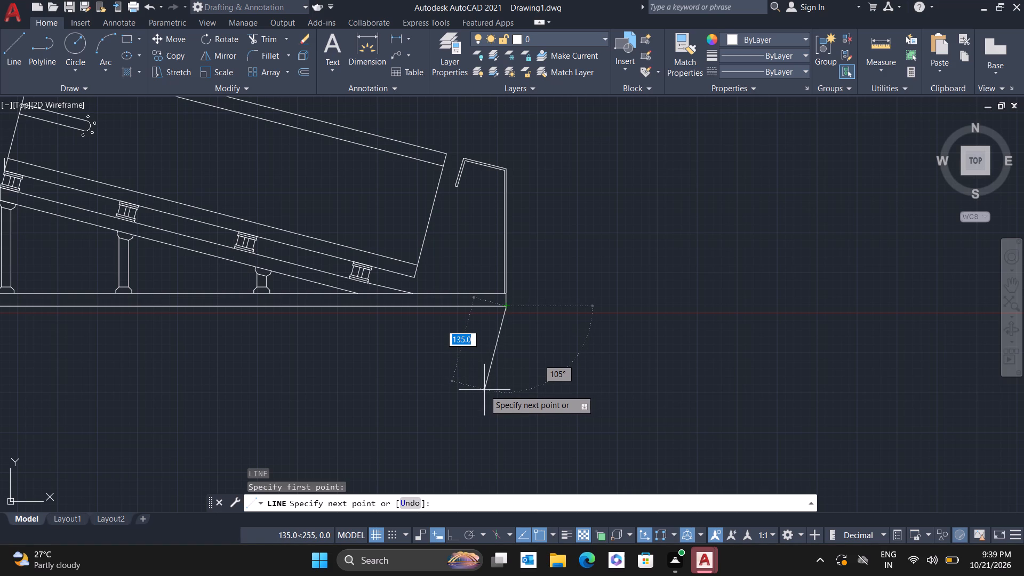
left_click(484, 391)
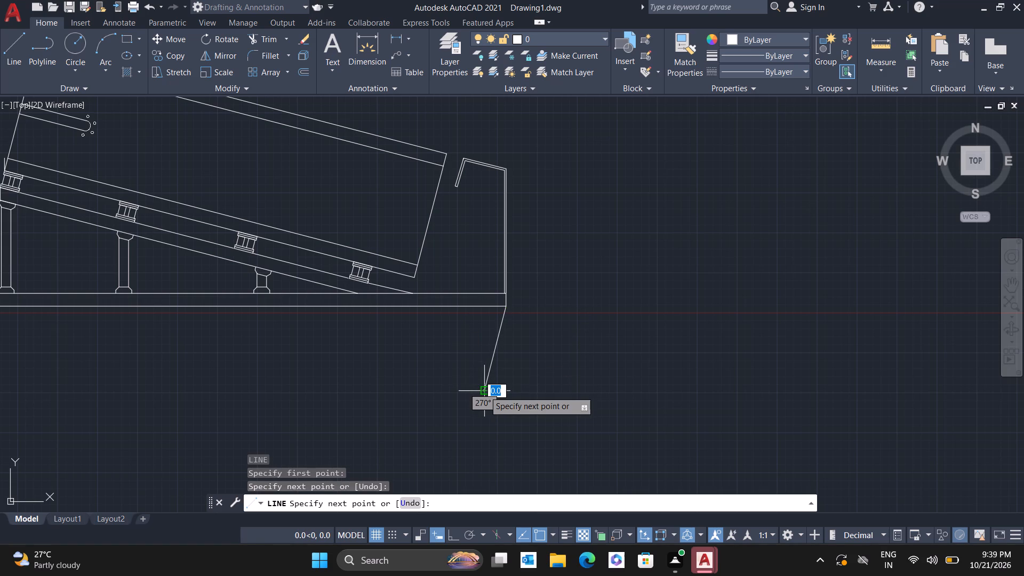
scroll(477, 387, "up", 3)
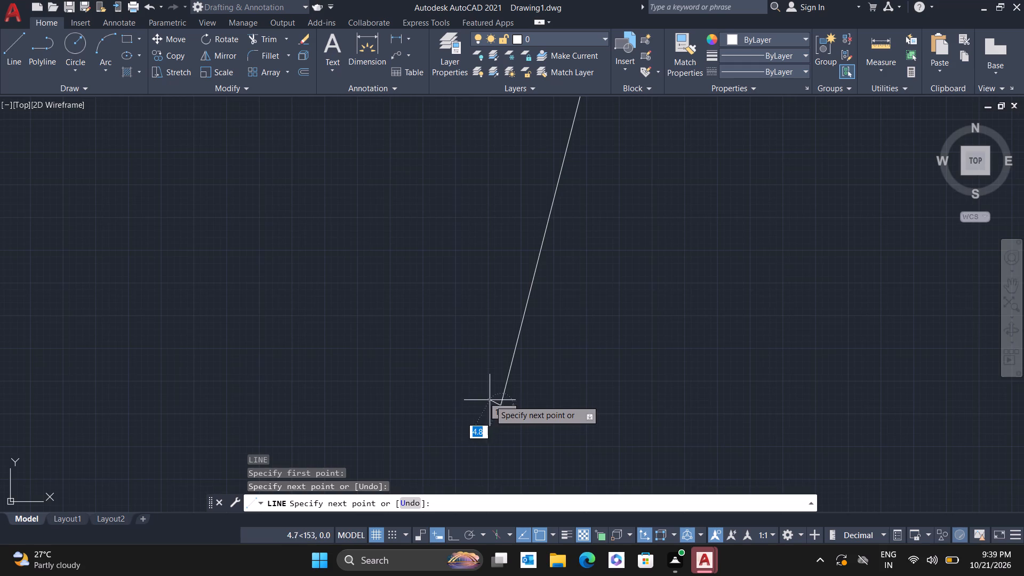
scroll(490, 399, "up", 3)
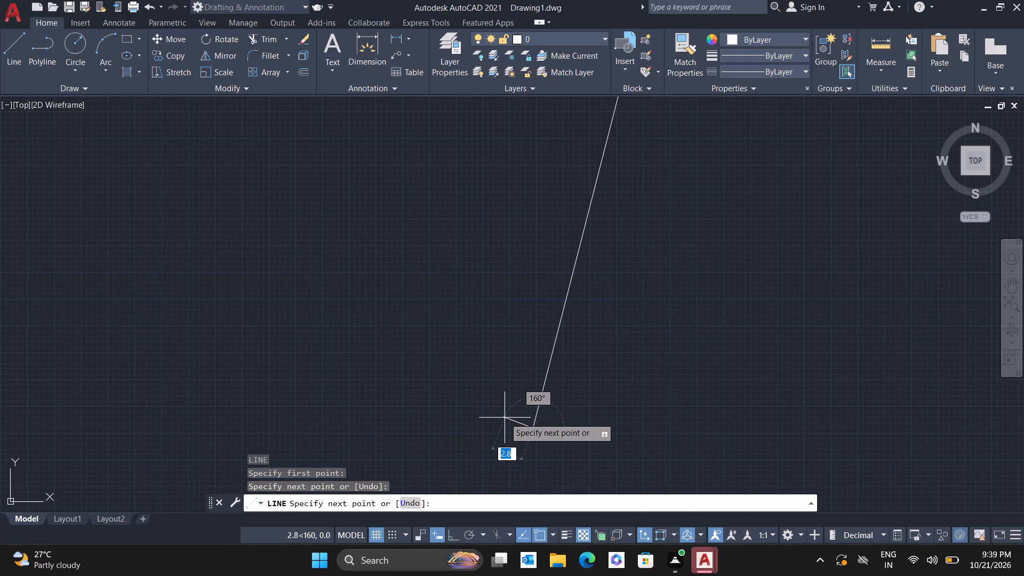
left_click(505, 418)
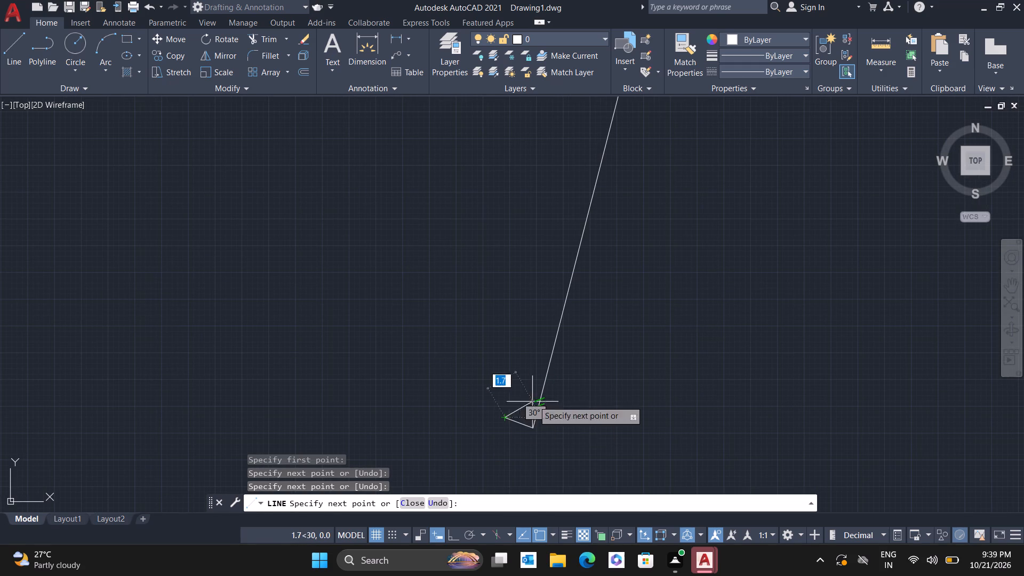
scroll(550, 299, "down", 5)
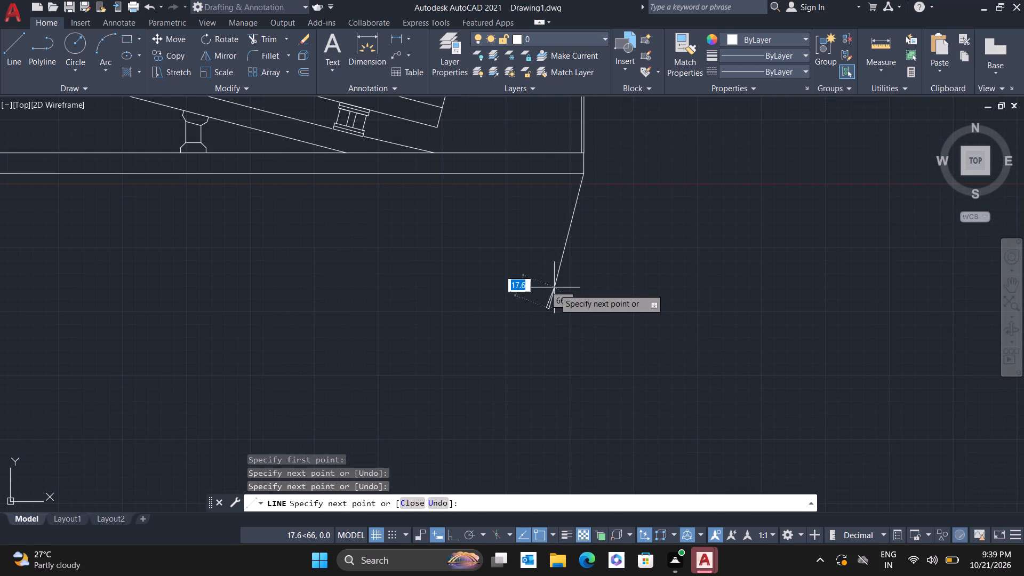
scroll(579, 189, "up", 3)
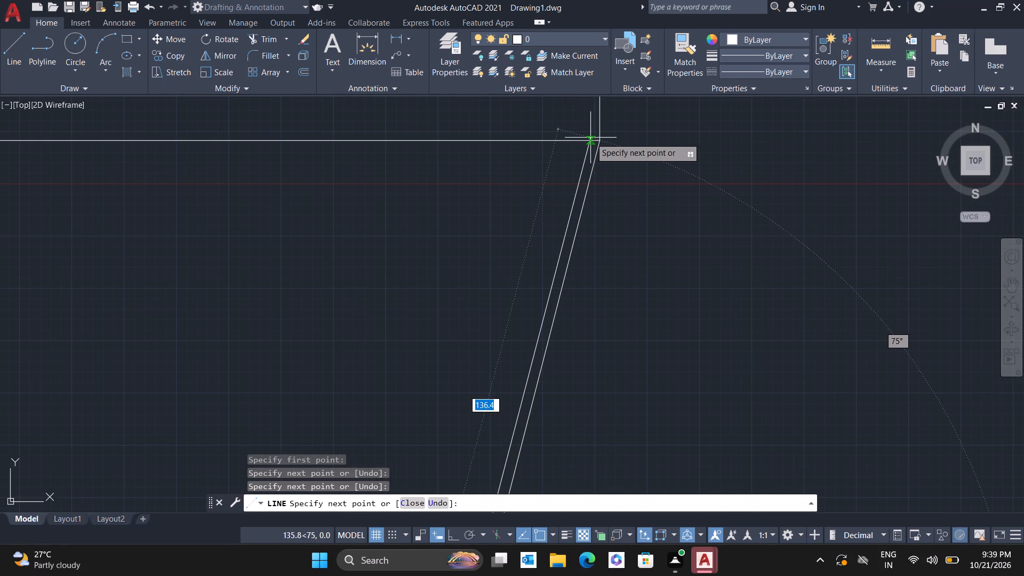
left_click(590, 138)
scroll(547, 223, "down", 2)
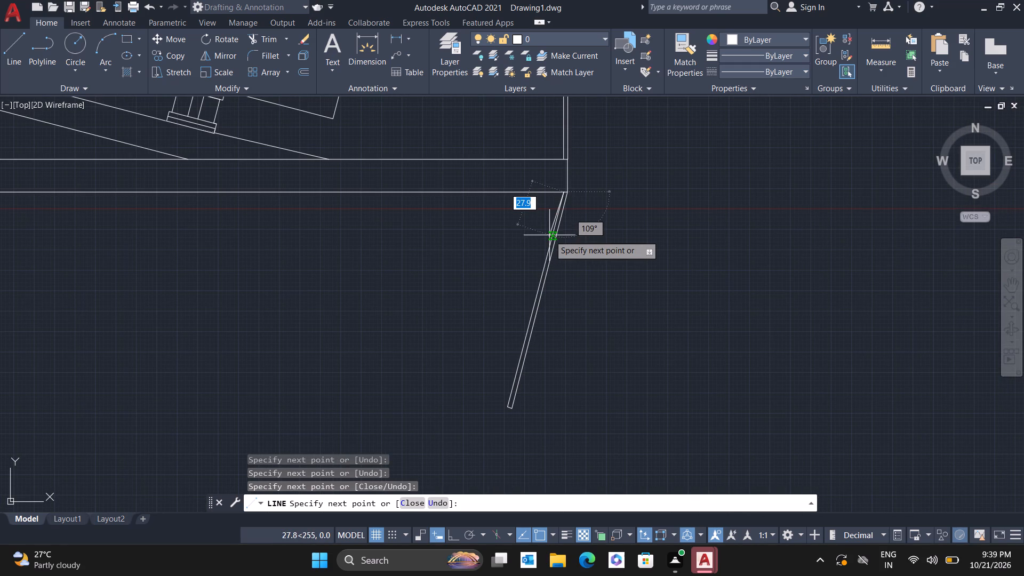
key("Escape")
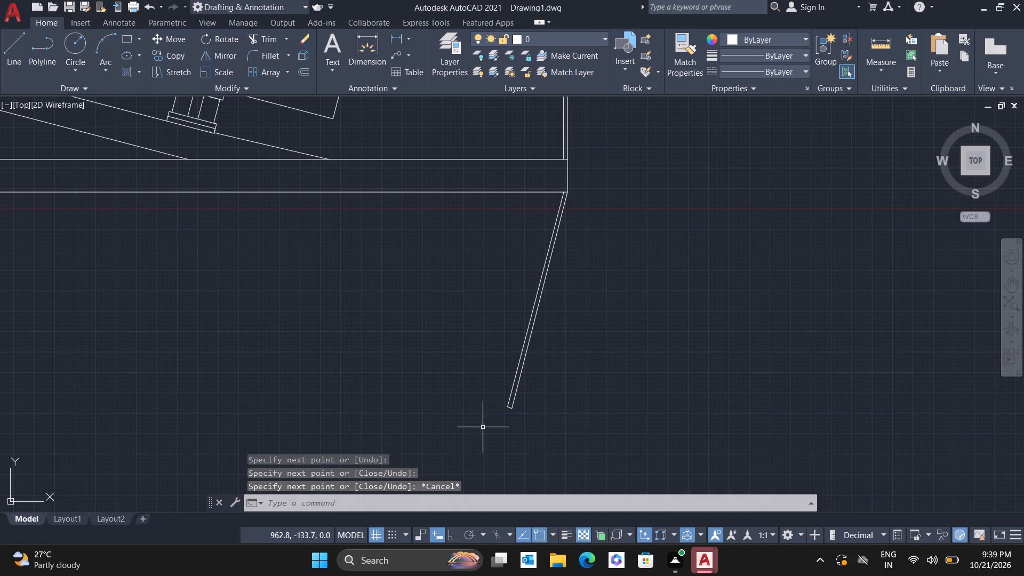
Draw the opposite leg from the base's underside, about 86 inward of the corner: about 134.5 down at 284°, a 3-wide end, about 135 back.
key("l")
key("Return")
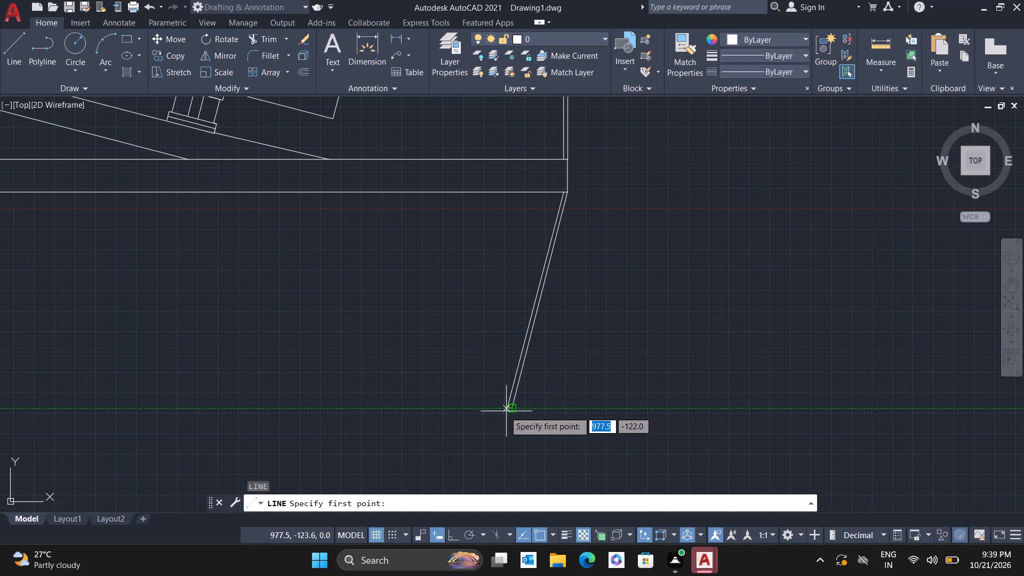
left_click(425, 191)
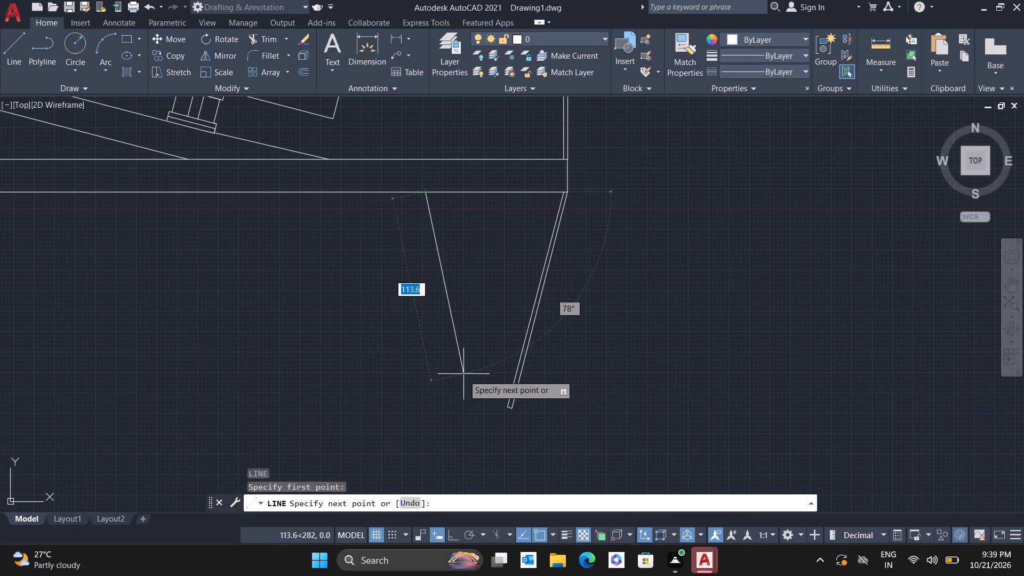
left_click(477, 406)
scroll(469, 406, "up", 3)
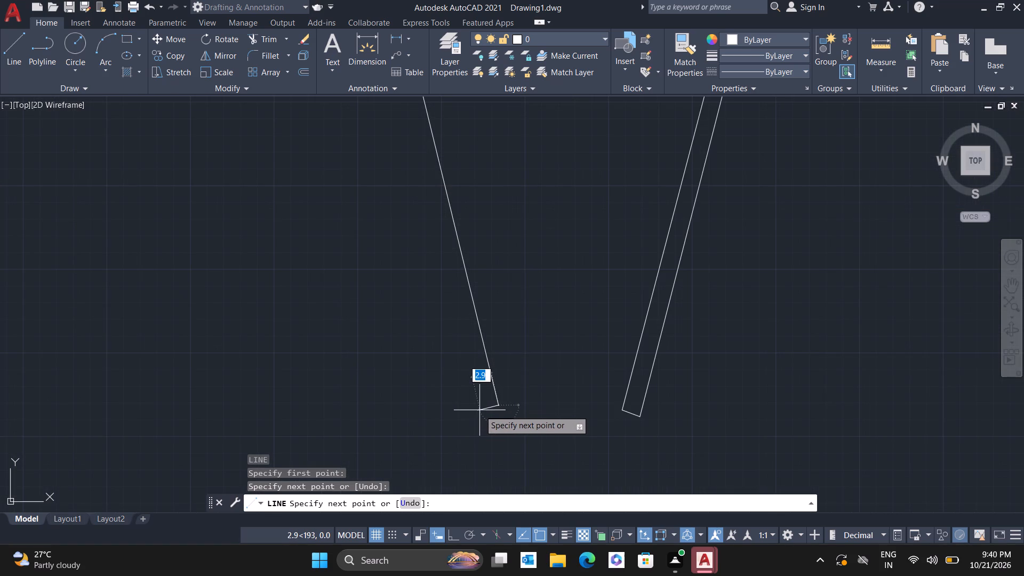
left_click(479, 410)
scroll(423, 321, "down", 4)
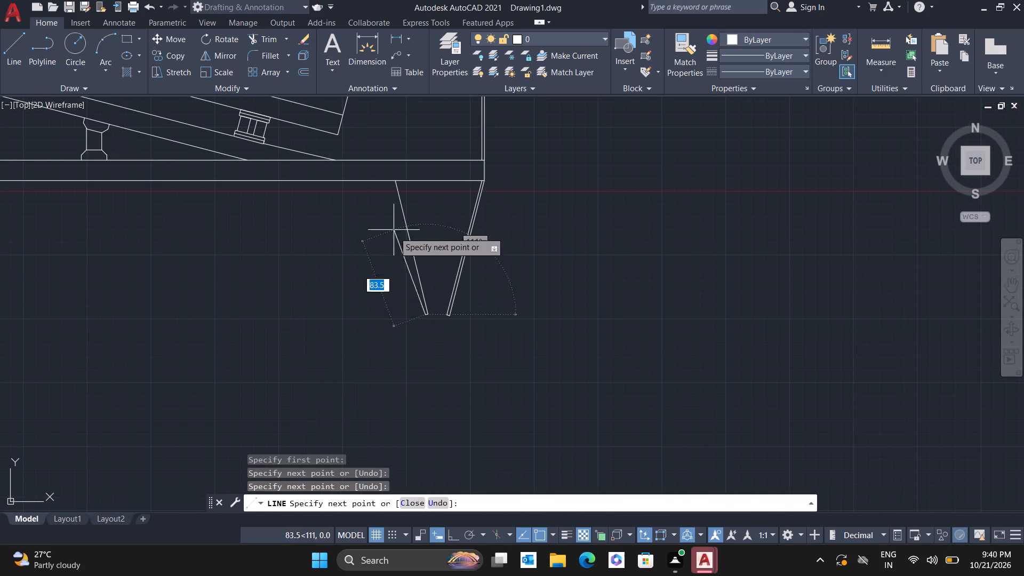
scroll(383, 184, "up", 3)
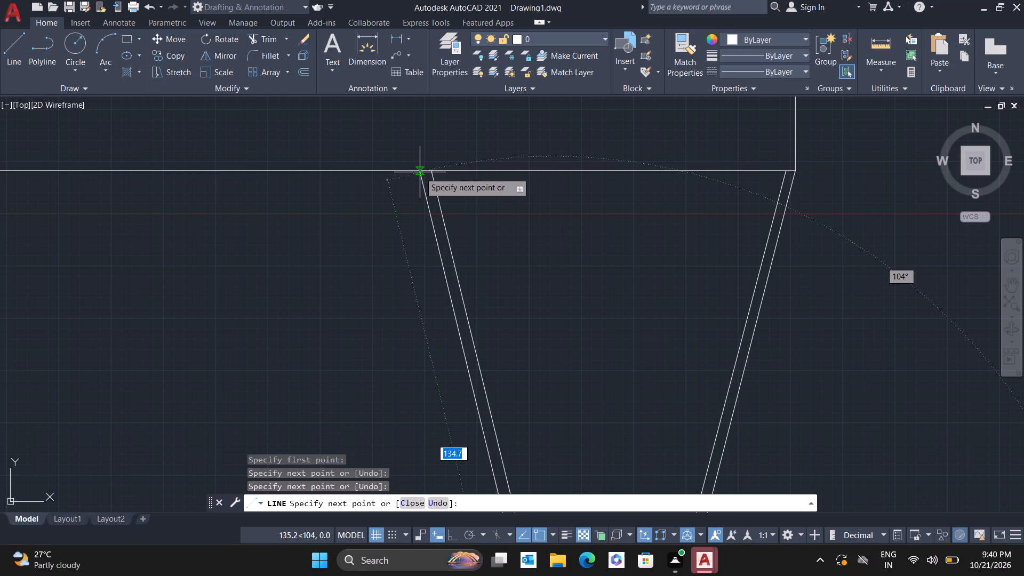
left_click(420, 172)
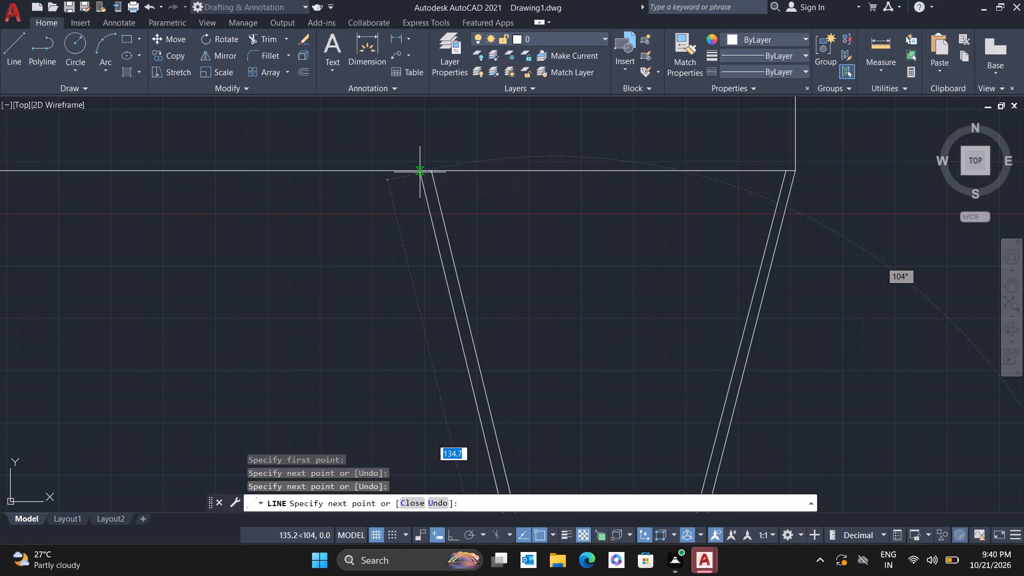
key("Escape")
With Ortho on, draw a narrow upright about 42 high and 3.5 wide on the base's top edge, aligned above the inner leg's outer corner.
scroll(405, 258, "down", 3)
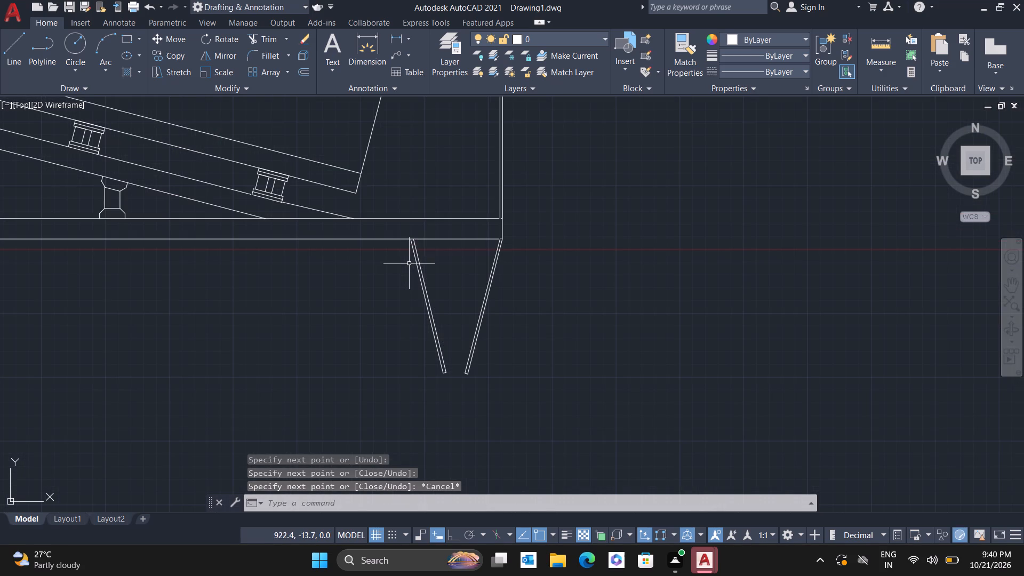
scroll(427, 223, "down", 1)
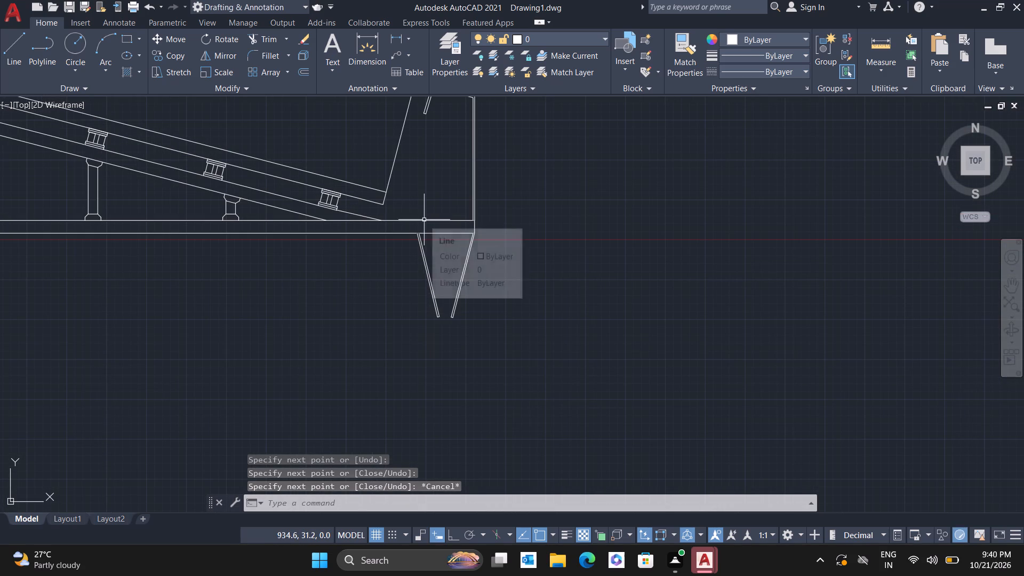
key("l")
key("Return")
scroll(419, 220, "up", 2)
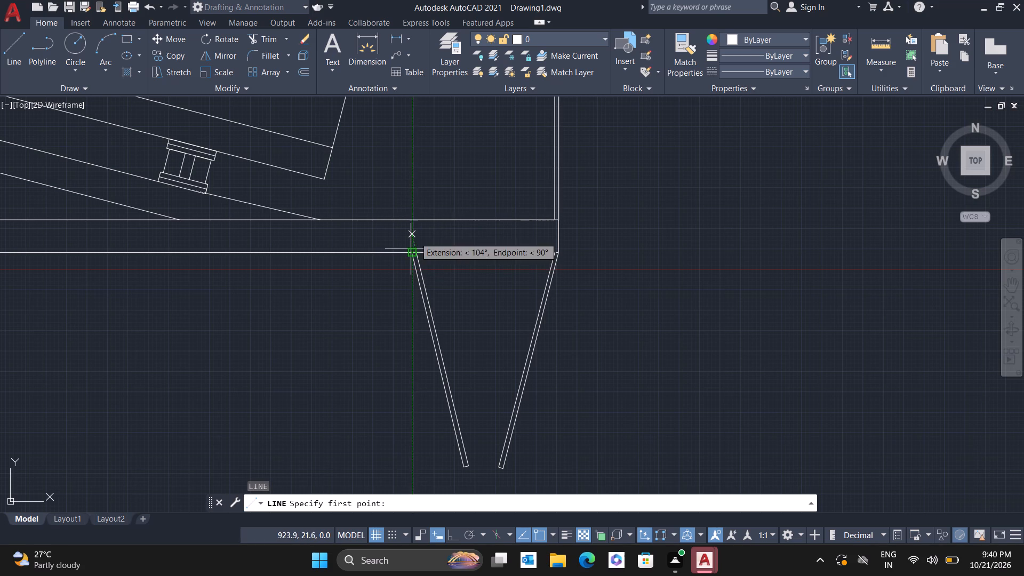
scroll(412, 259, "up", 3)
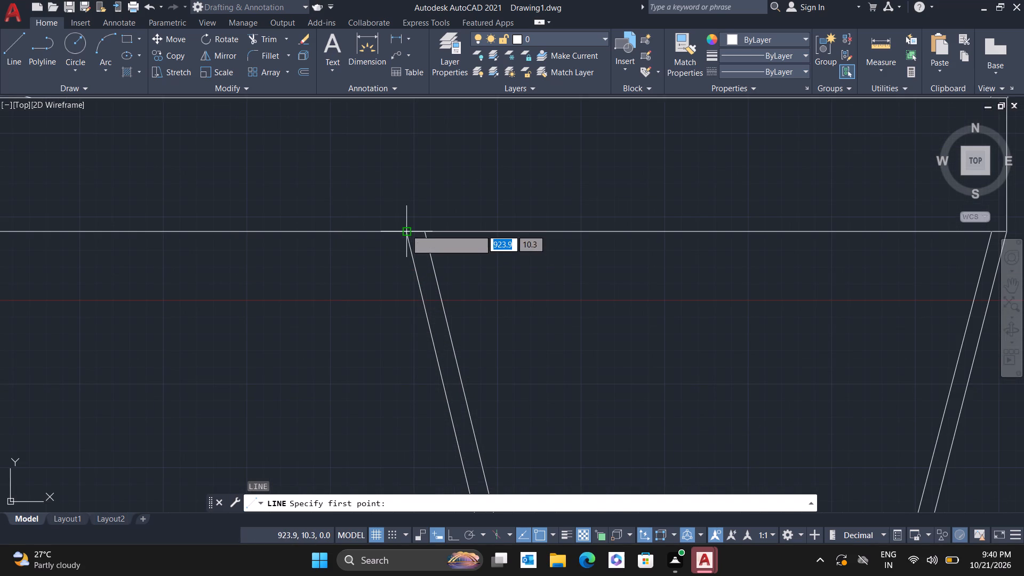
scroll(405, 219, "down", 1)
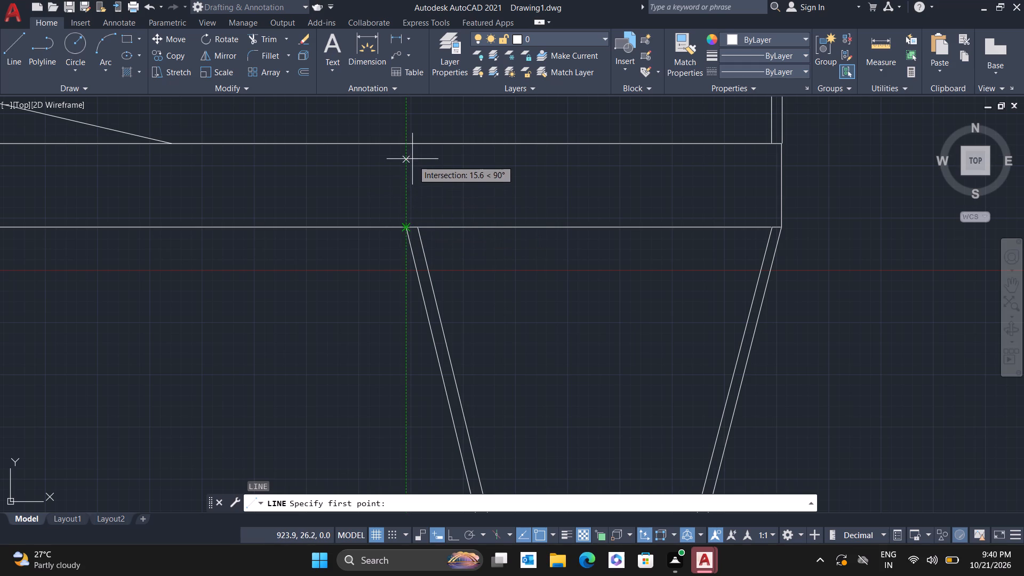
left_click(406, 142)
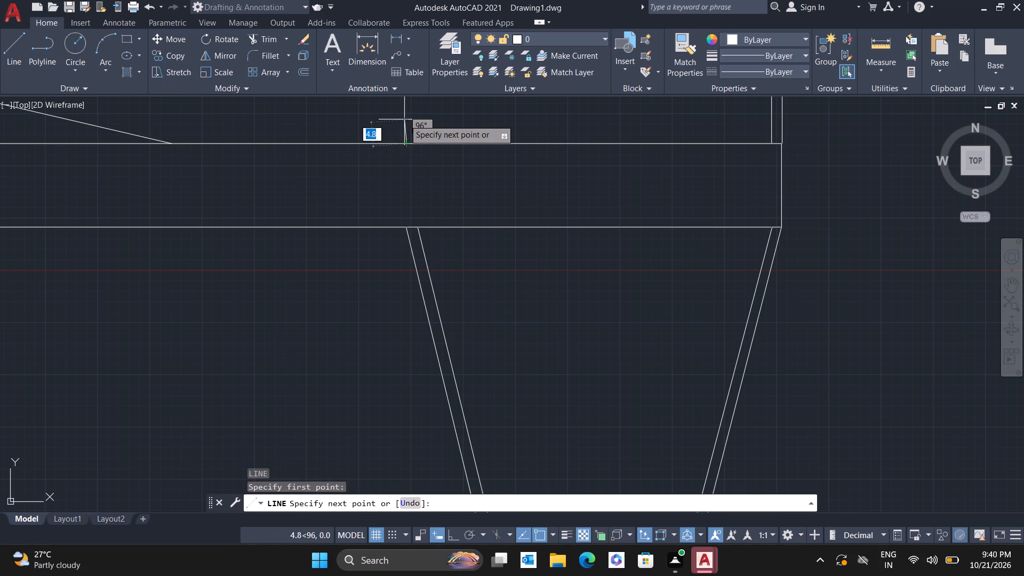
scroll(404, 119, "down", 1)
middle_click_drag(404, 127, 319, 336)
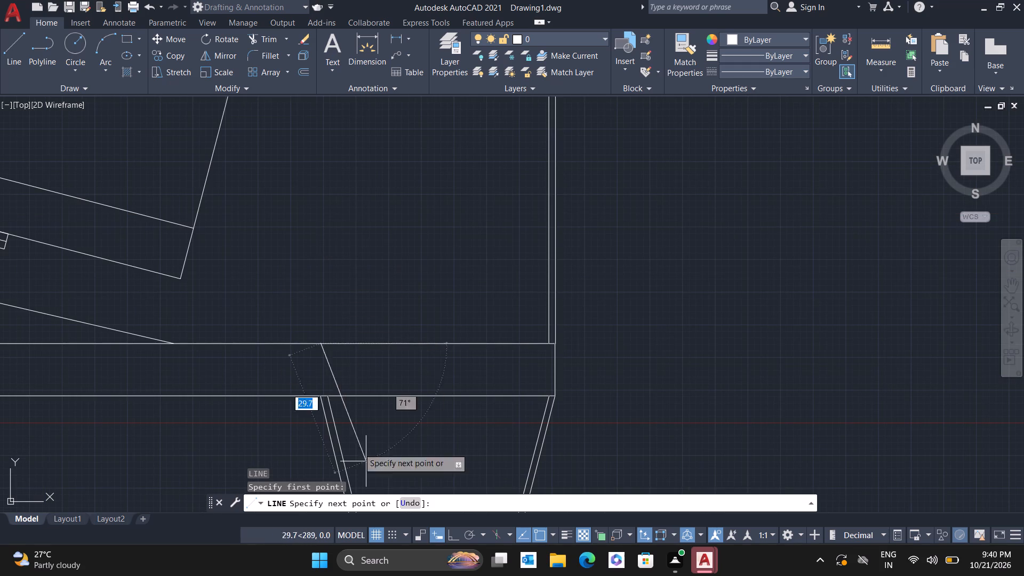
left_click(453, 536)
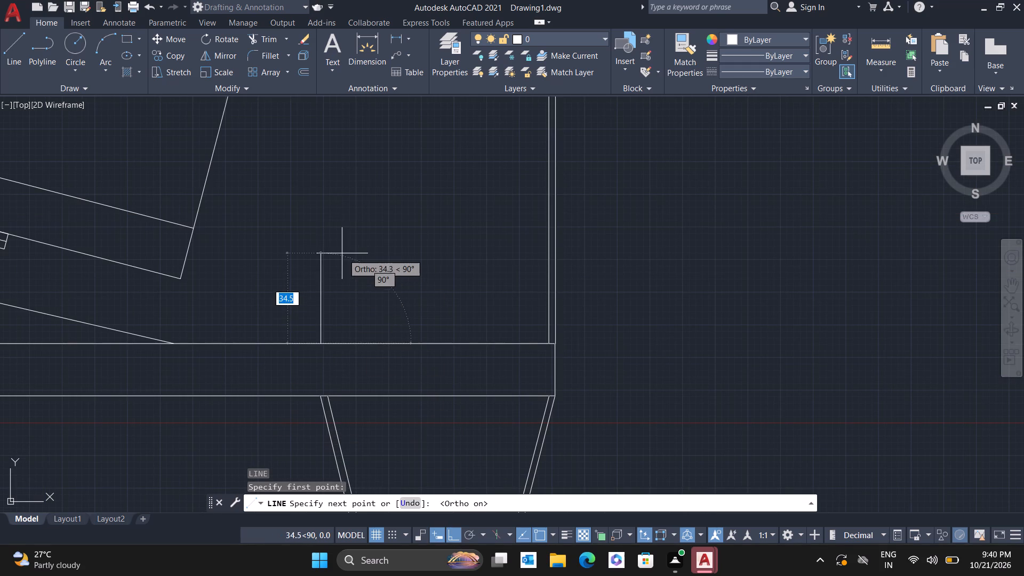
left_click(319, 234)
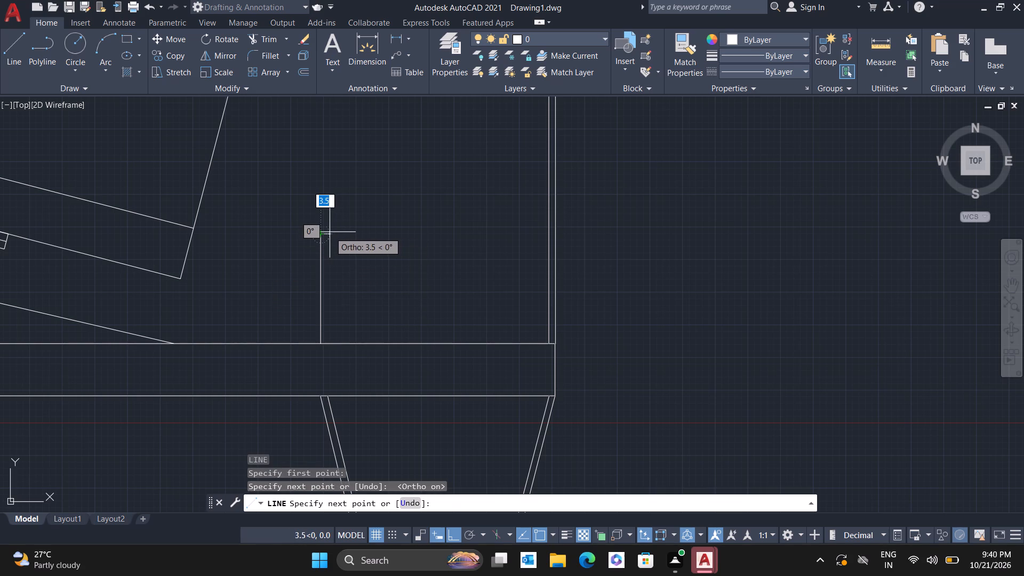
left_click(330, 232)
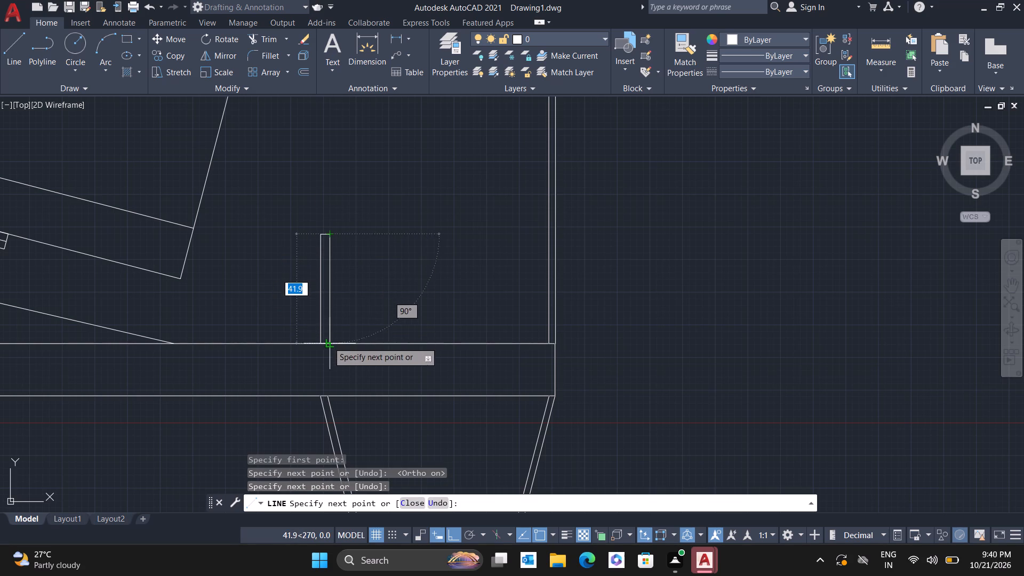
left_click(329, 343)
key("Escape")
scroll(435, 302, "down", 3)
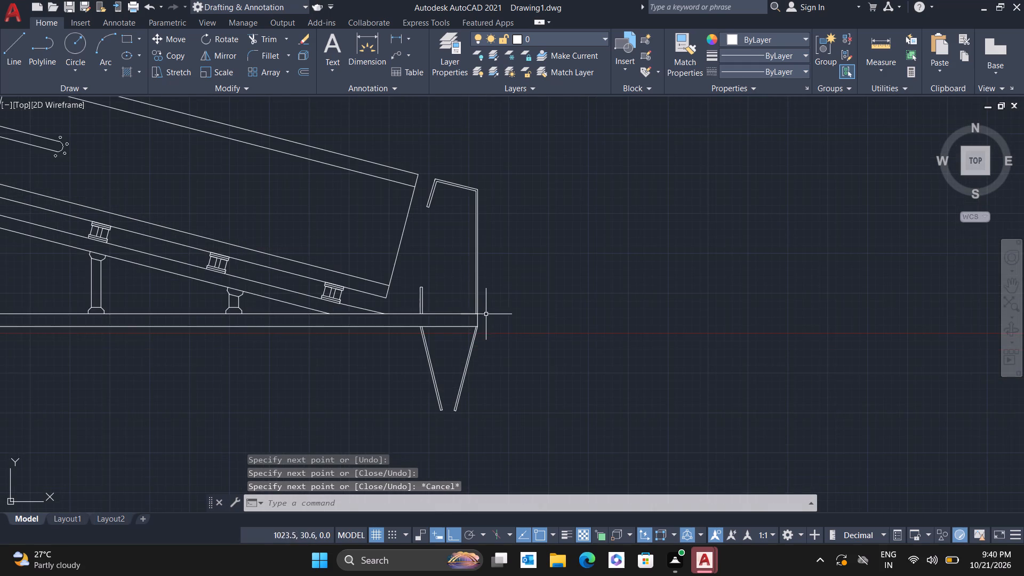
scroll(508, 326, "down", 1)
middle_click_drag(362, 354, 378, 346)
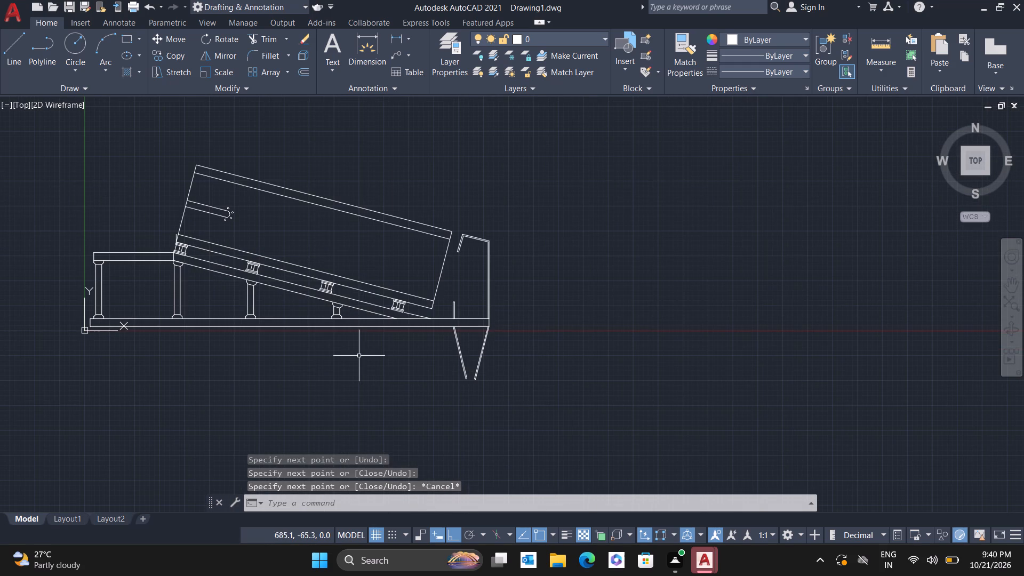
middle_click_drag(378, 346, 621, 328)
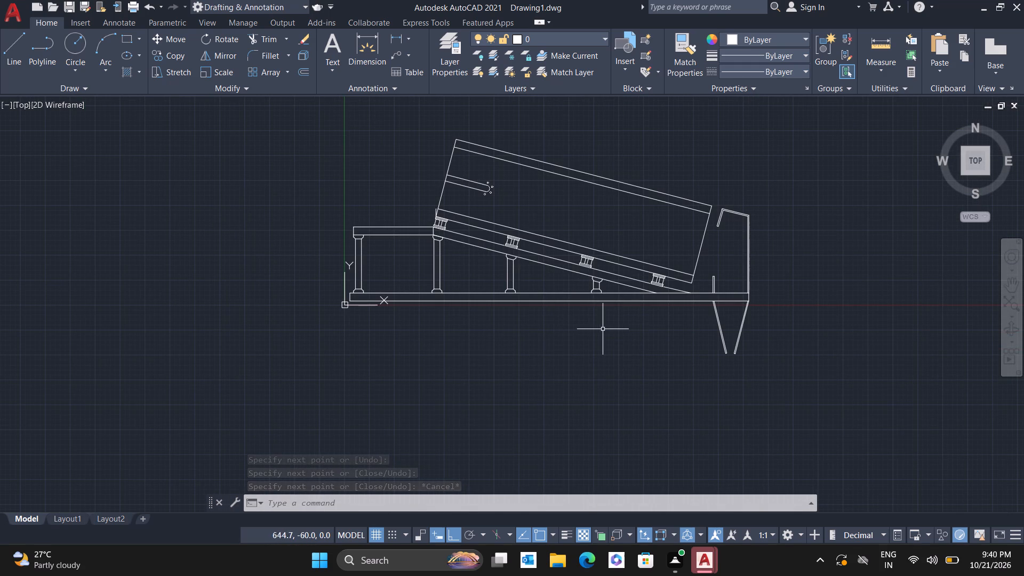
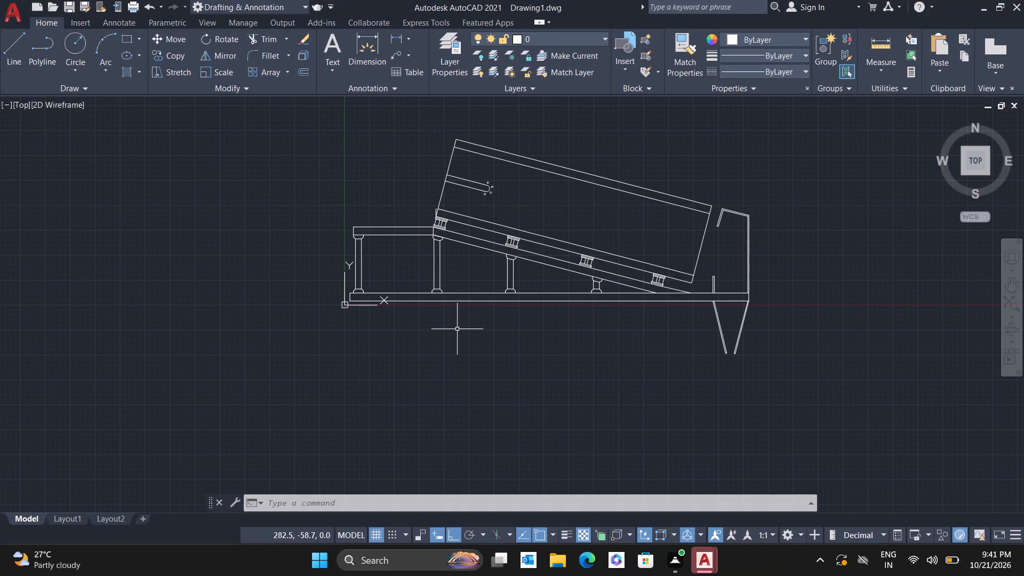
Copy the second post's shaft and foot straight down about 151 so the copy hangs from the base's underside.
scroll(443, 287, "up", 2)
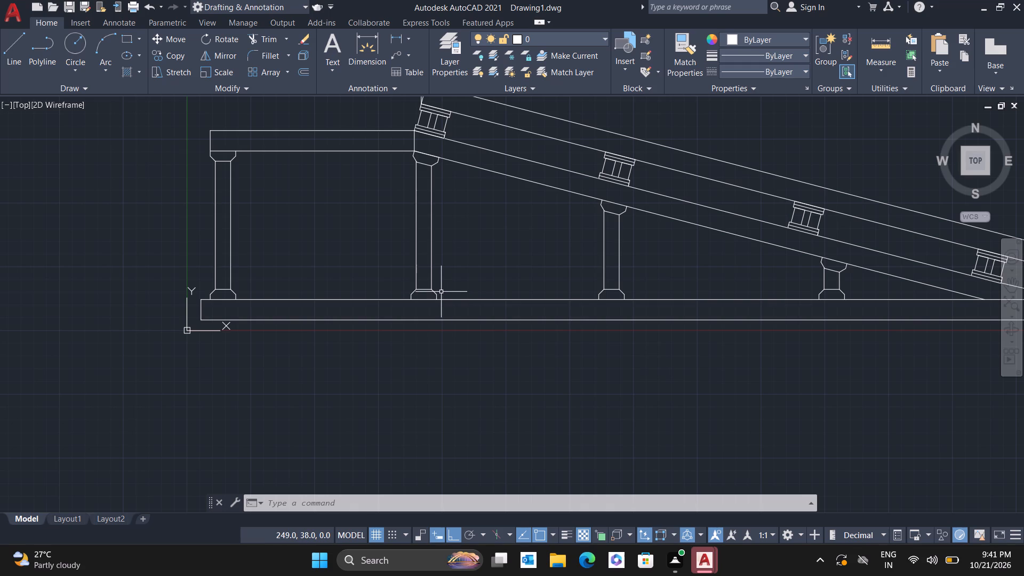
left_click(446, 294)
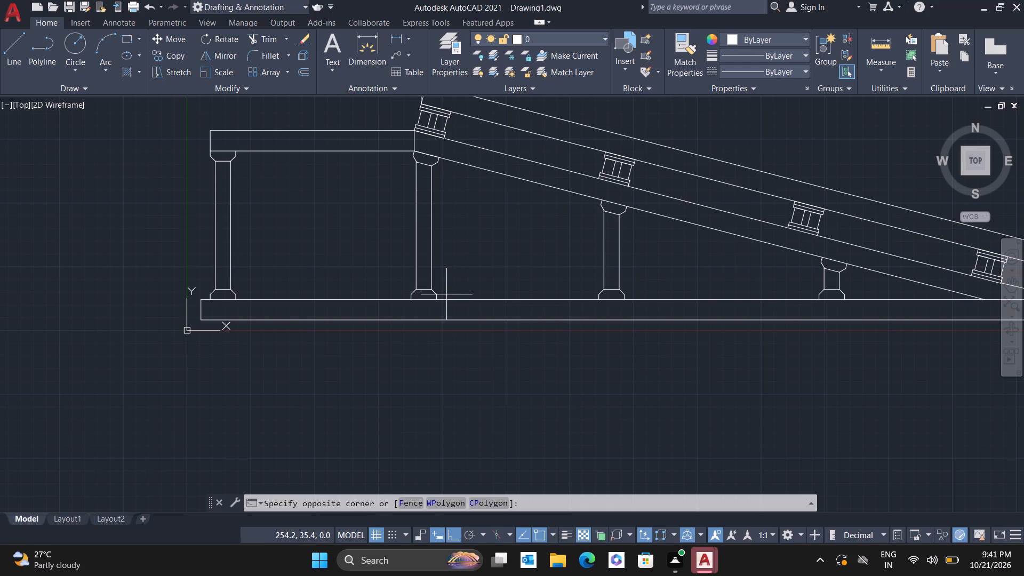
left_click(390, 292)
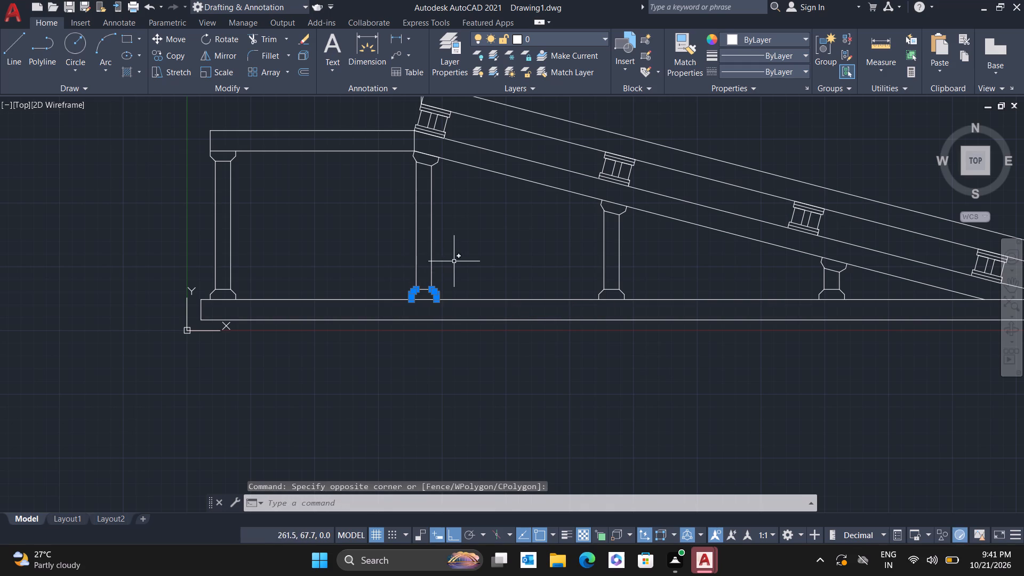
left_click(454, 261)
left_click(390, 245)
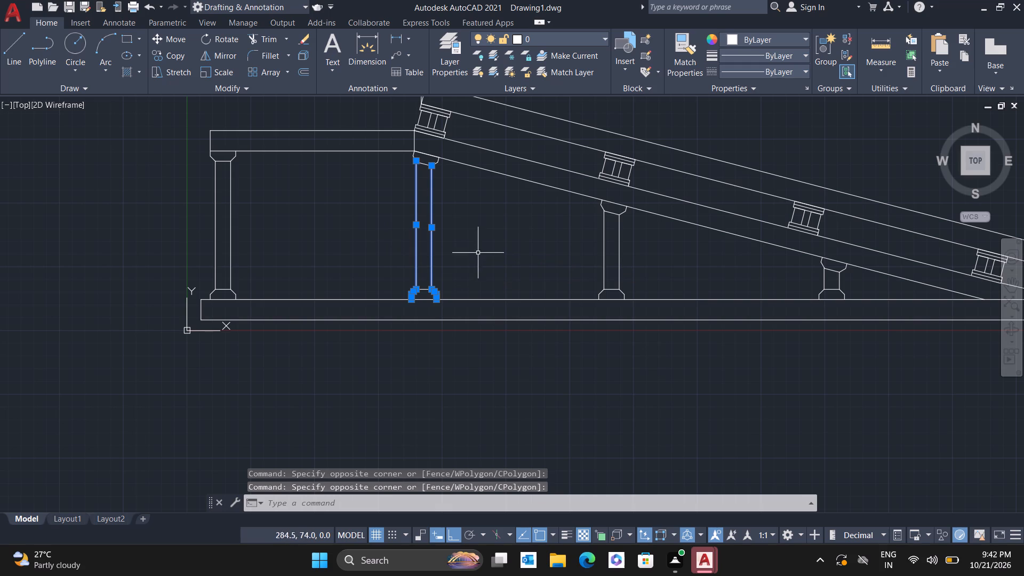
key("c")
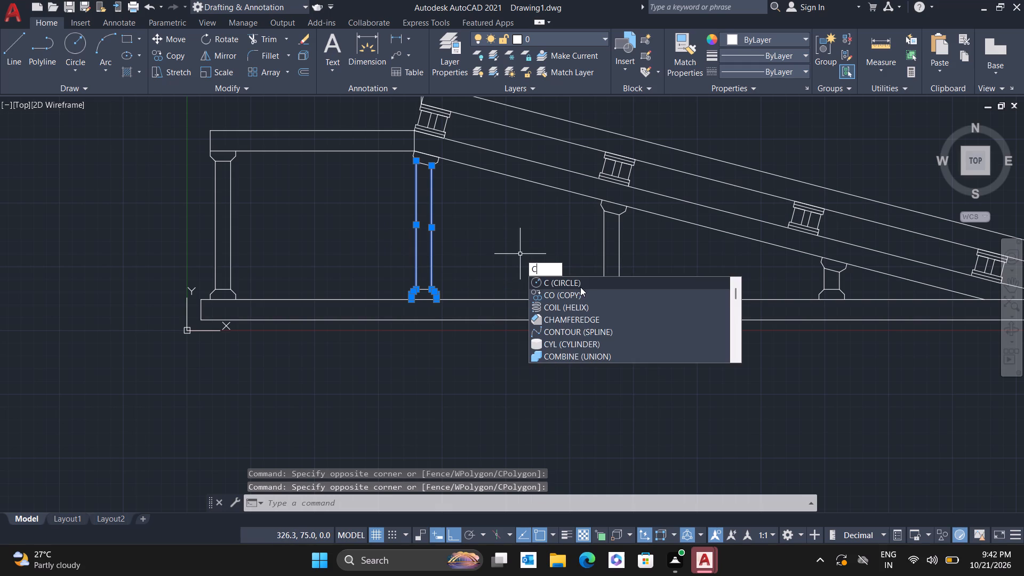
left_click(581, 293)
left_click(431, 166)
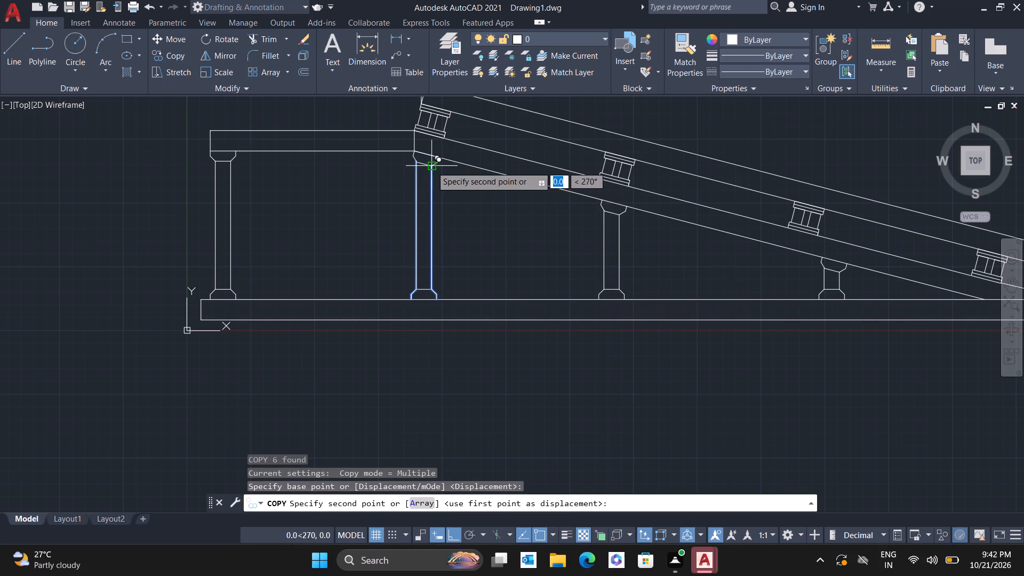
left_click(433, 323)
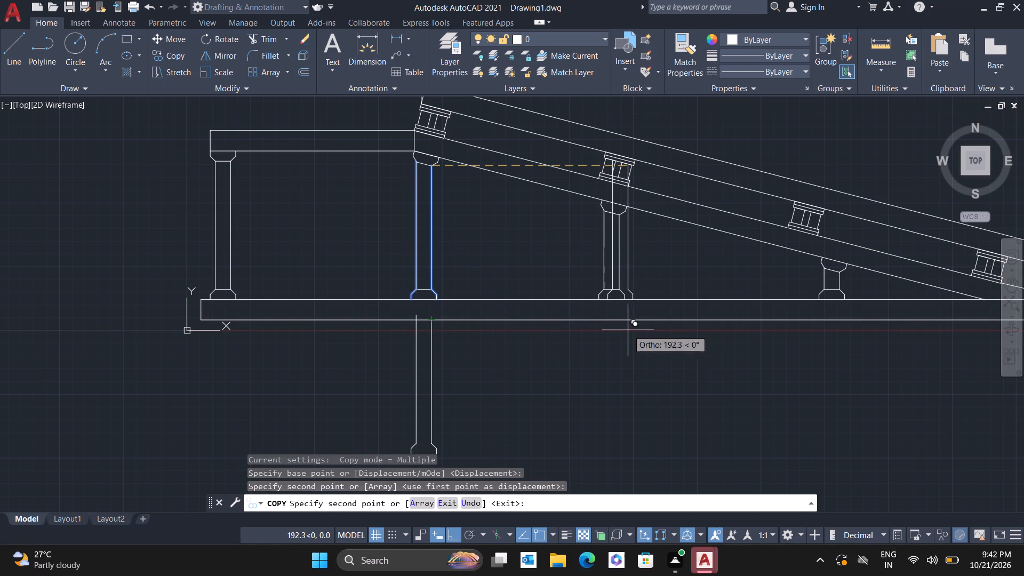
key("Escape")
Copy the first post's shaft and complete foot, with Ortho off, to the base's underside directly below the third and fourth posts.
scroll(592, 364, "down", 2)
middle_click_drag(579, 371, 579, 372)
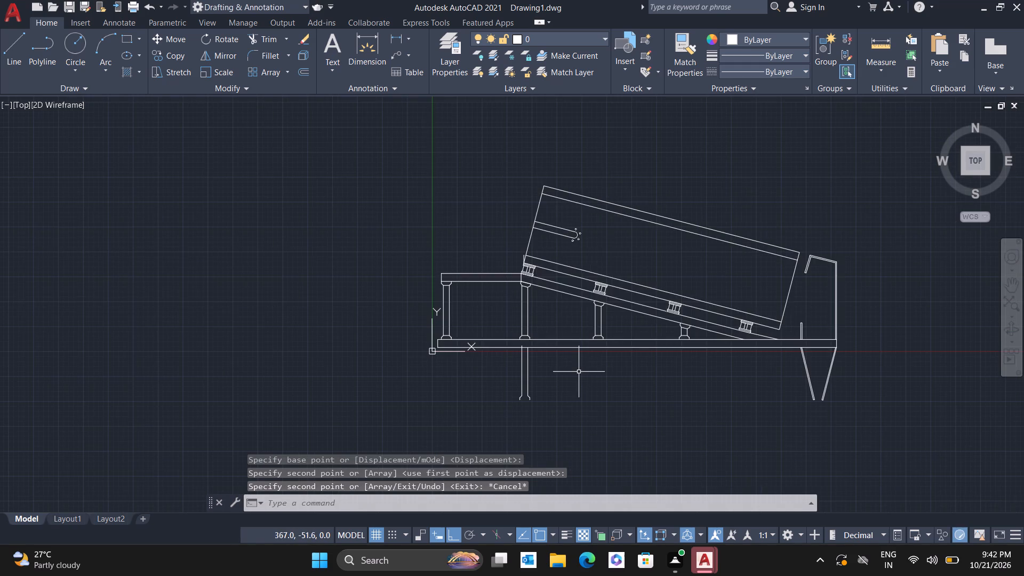
middle_click_drag(579, 372, 460, 293)
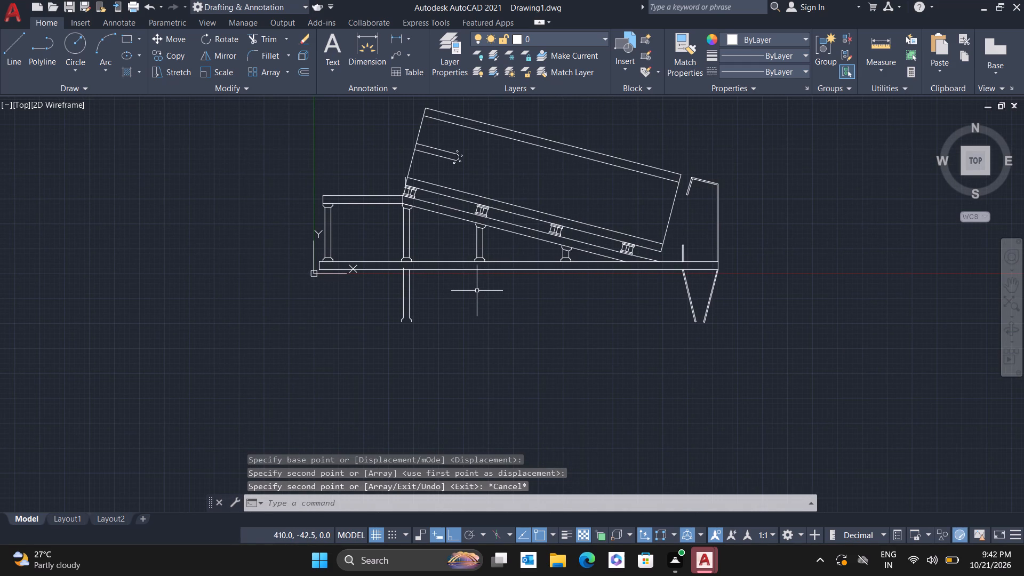
scroll(476, 290, "up", 1)
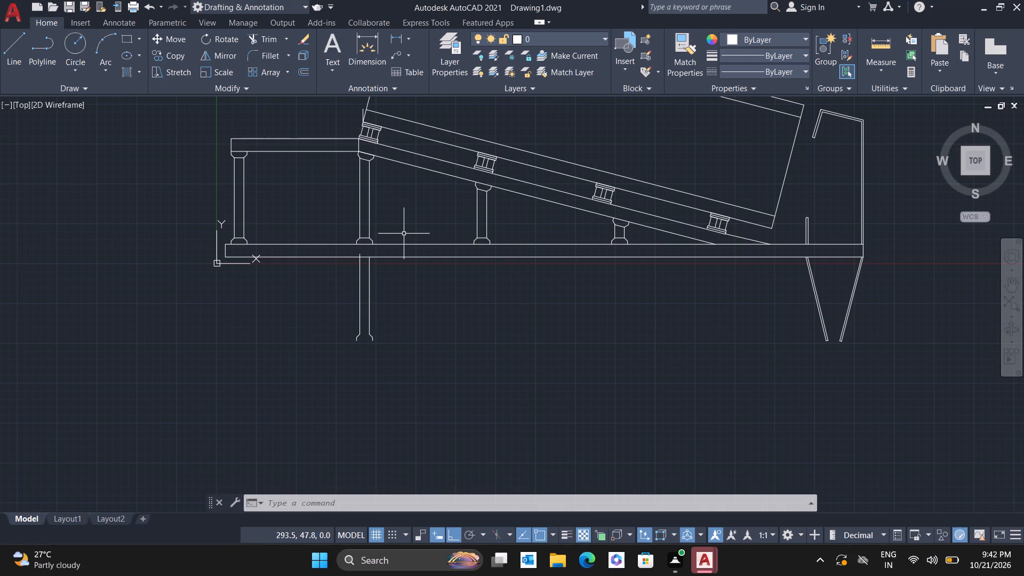
scroll(254, 232, "up", 2)
left_click(241, 255)
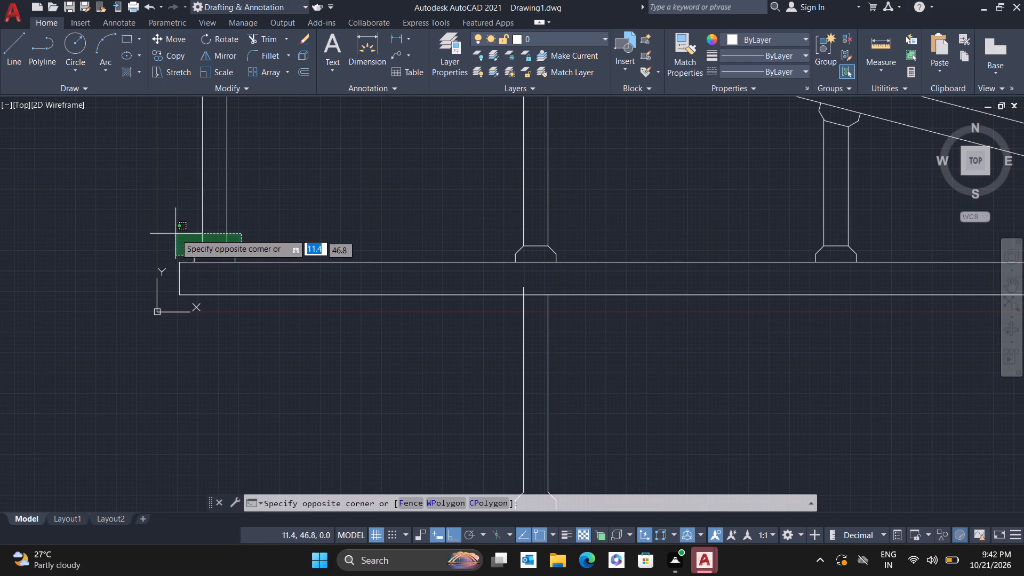
left_click(175, 234)
scroll(221, 165, "down", 2)
middle_click_drag(220, 231, 176, 323)
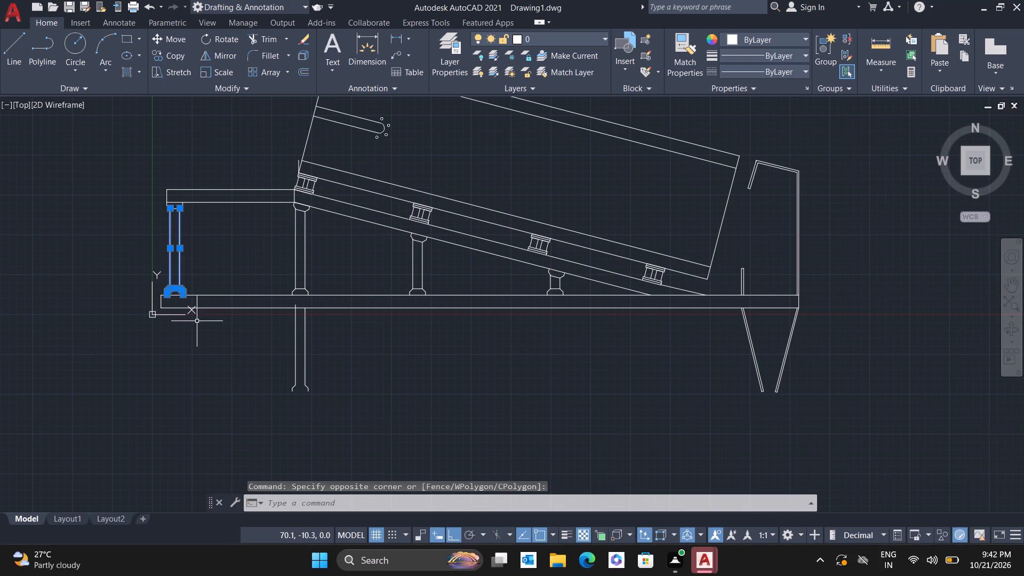
key("m")
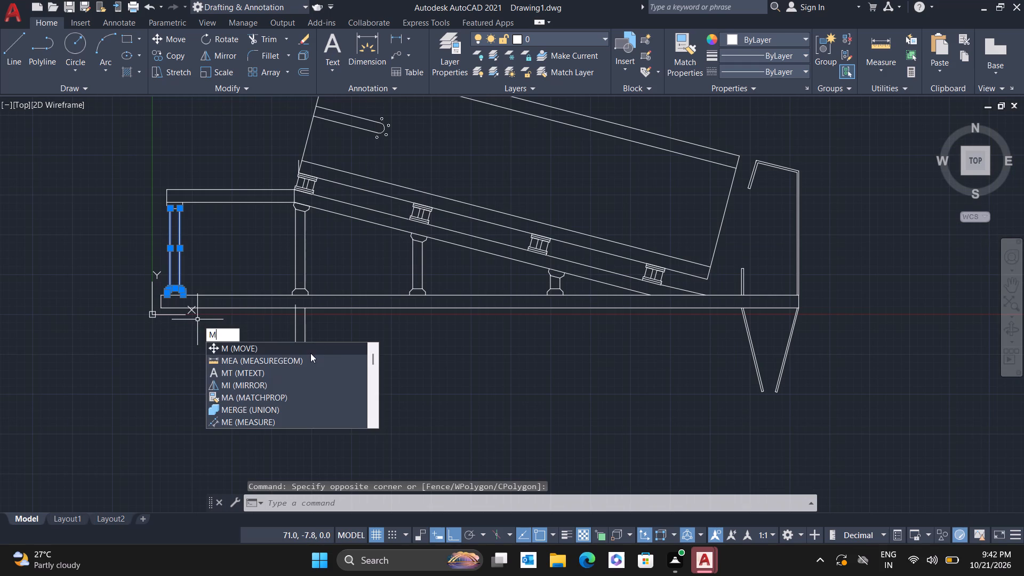
key("BackSpace")
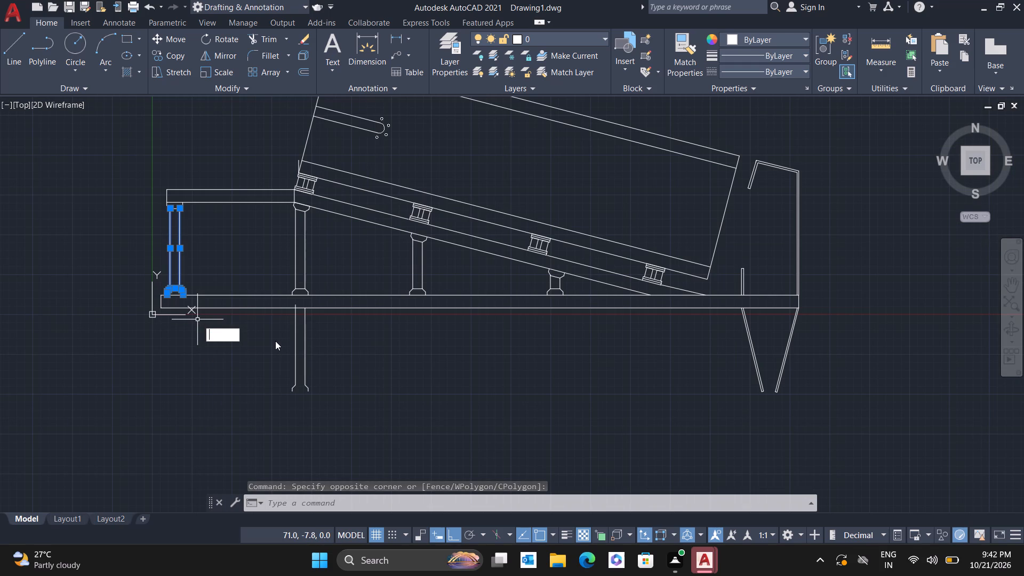
key("c")
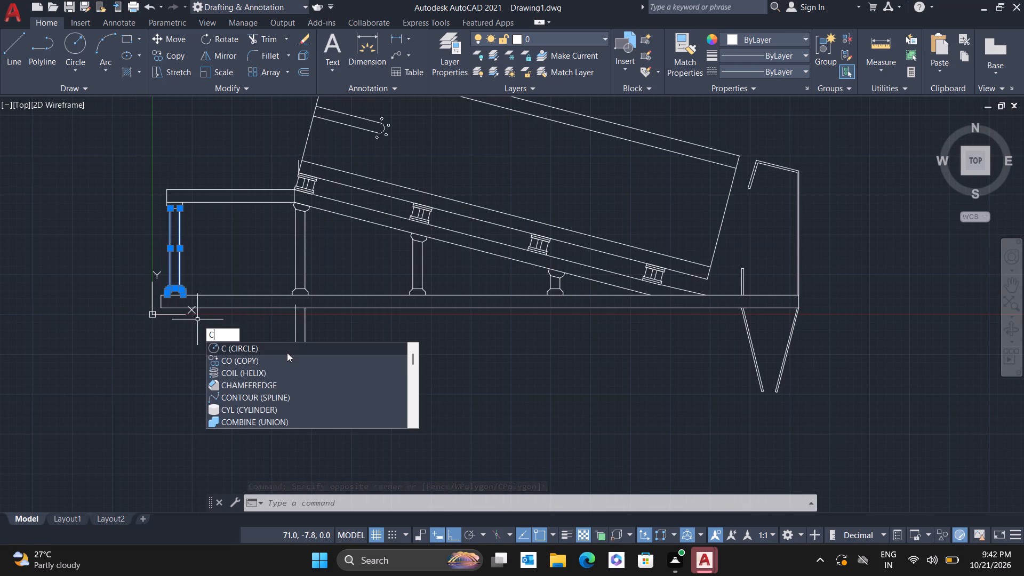
left_click(286, 356)
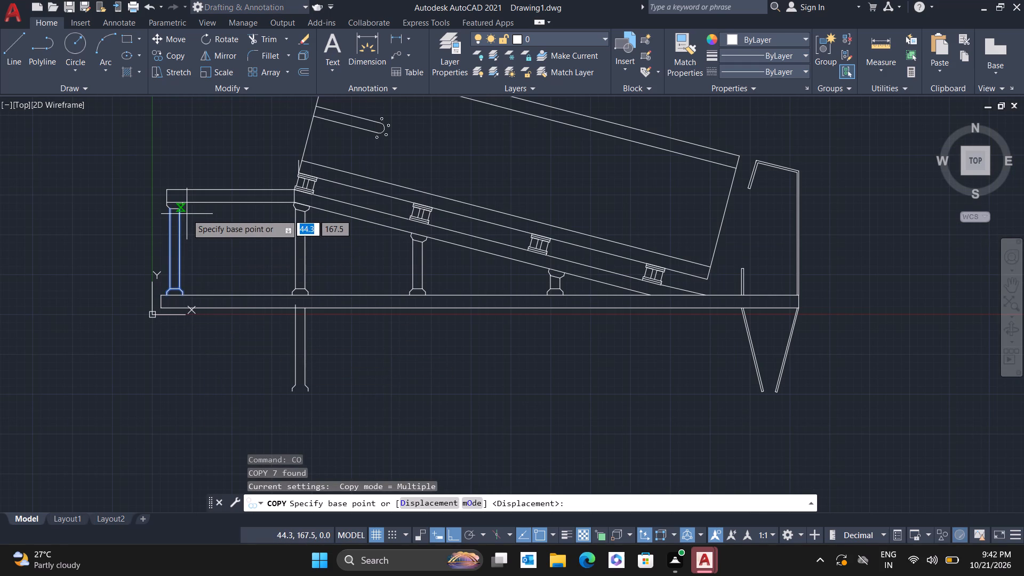
scroll(183, 220, "up", 2)
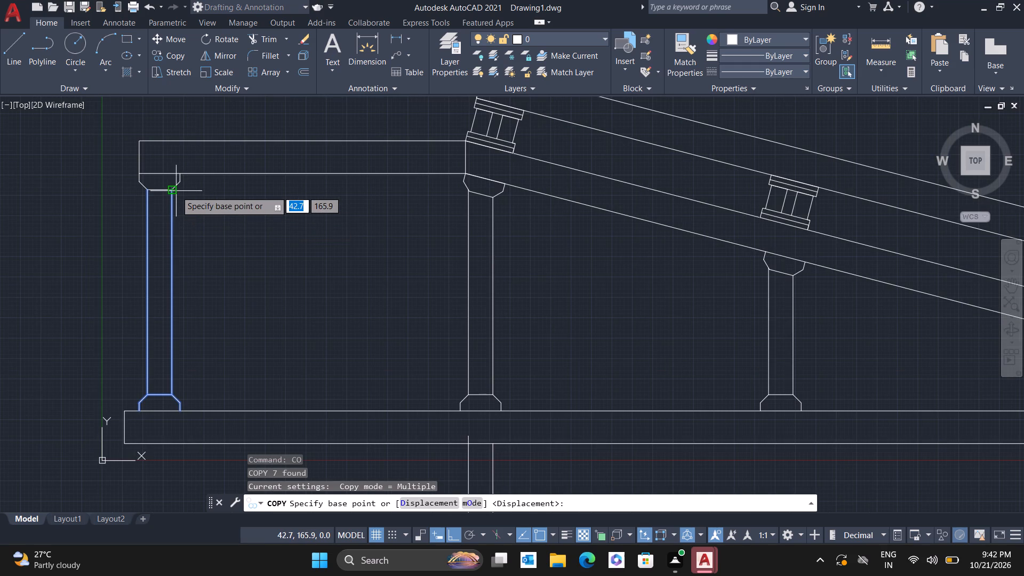
left_click(175, 191)
scroll(424, 292, "down", 3)
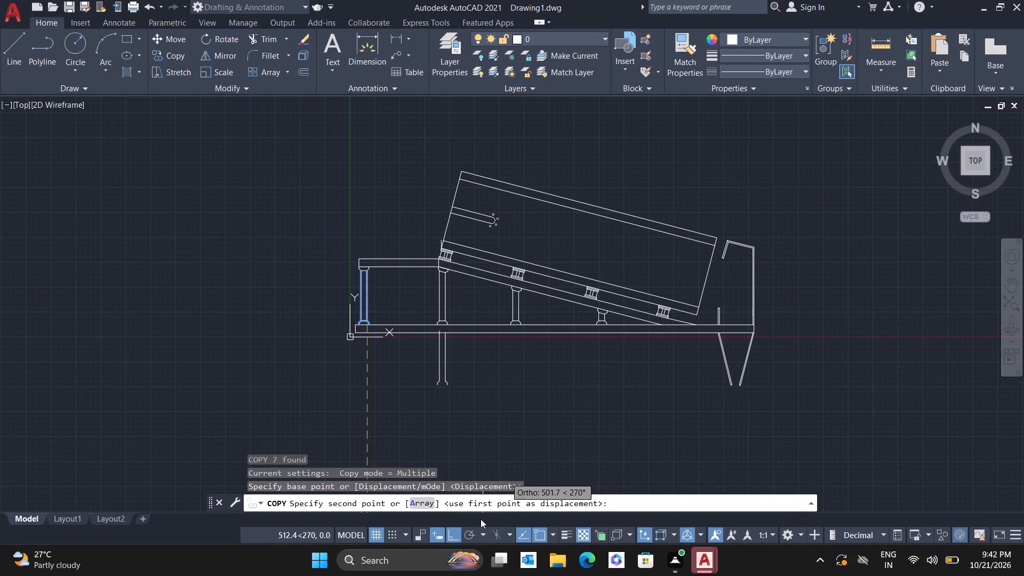
left_click(457, 533)
scroll(512, 357, "up", 2)
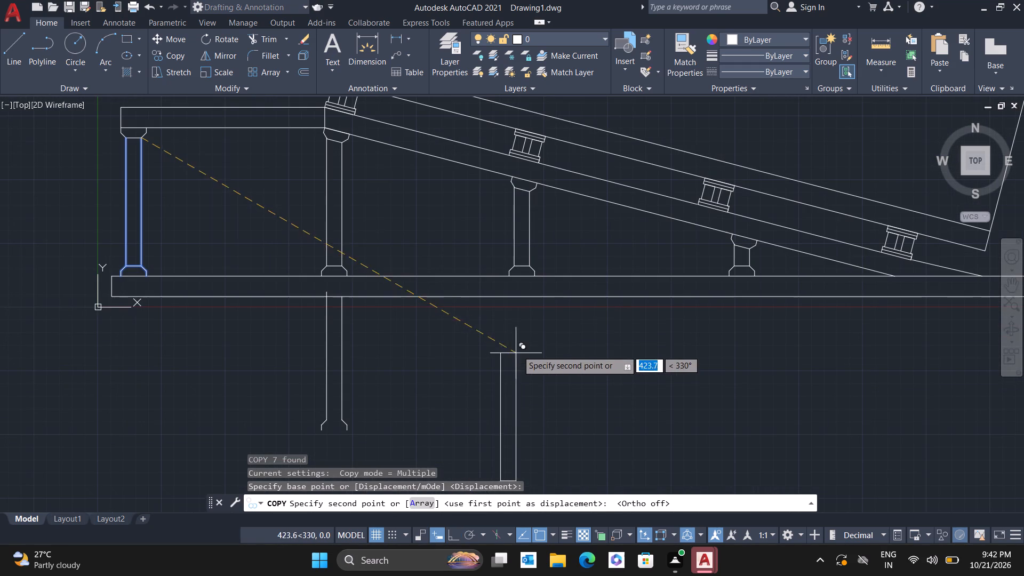
double_click(531, 299)
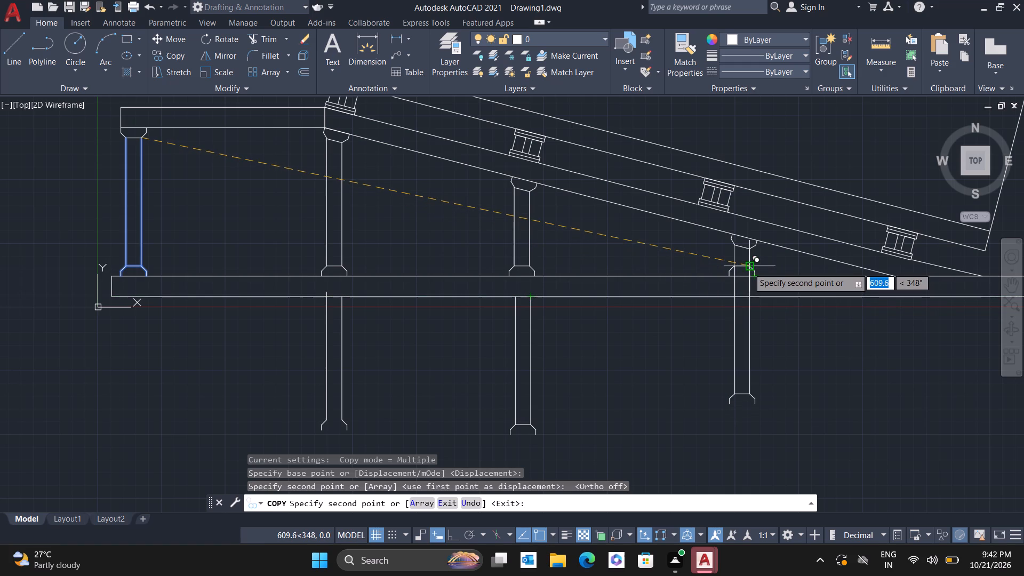
left_click(749, 297)
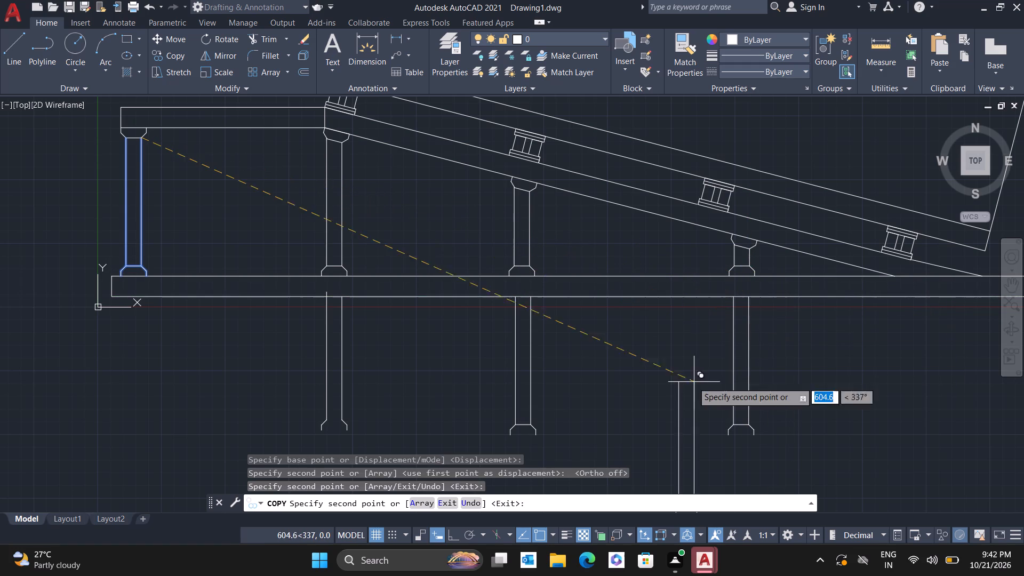
key("Escape")
Copy the lower leg beneath the fourth post about 154 along the base's underside towards the converging legs.
scroll(673, 373, "down", 1)
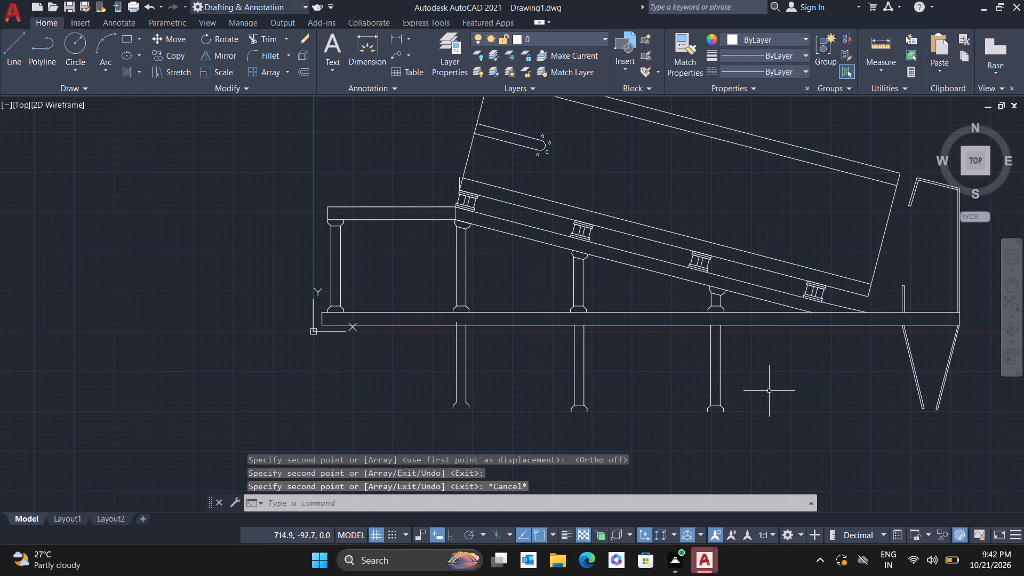
scroll(770, 391, "down", 1)
middle_click_drag(770, 391, 609, 327)
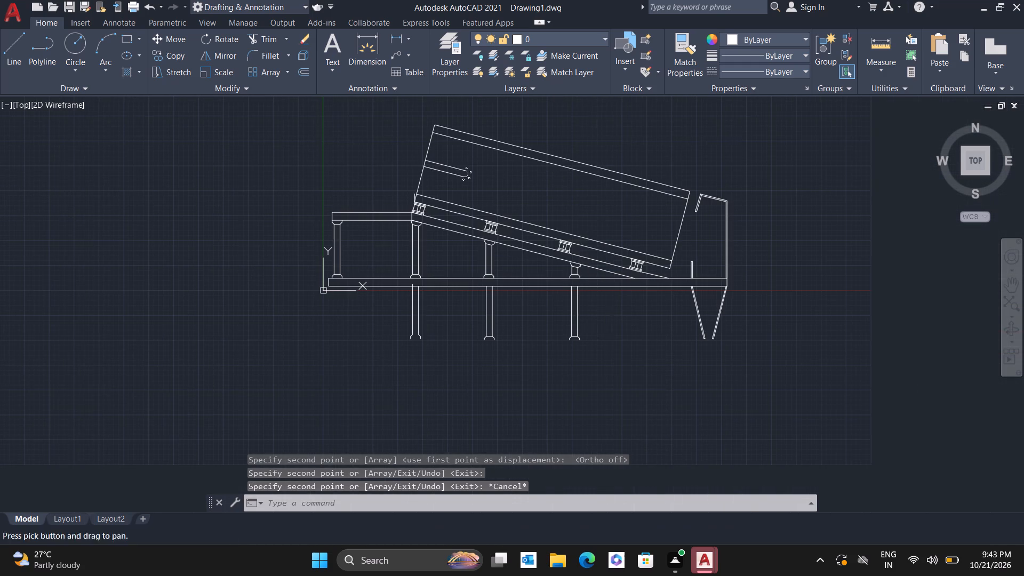
scroll(581, 327, "up", 1)
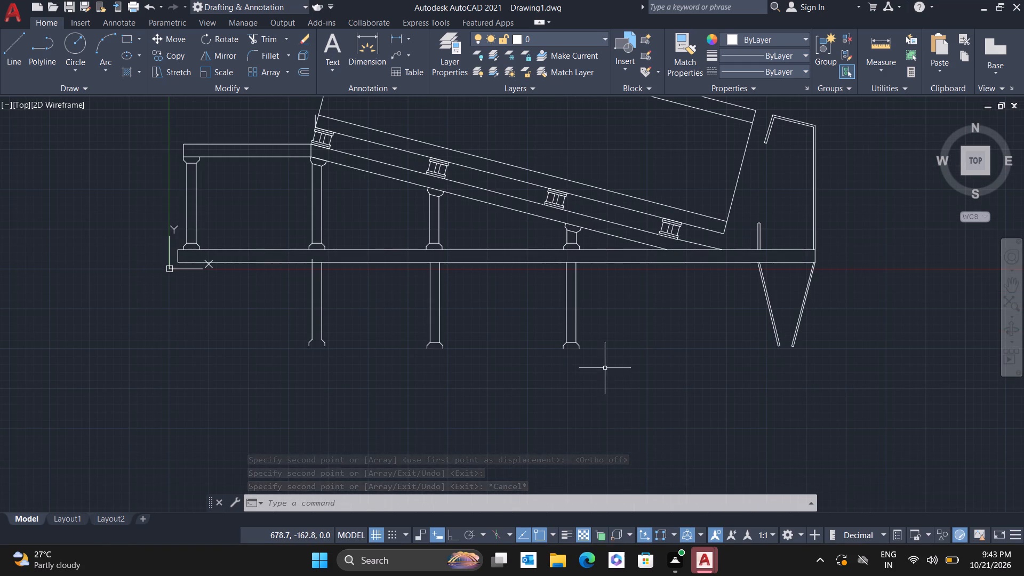
left_click(612, 358)
left_click(535, 295)
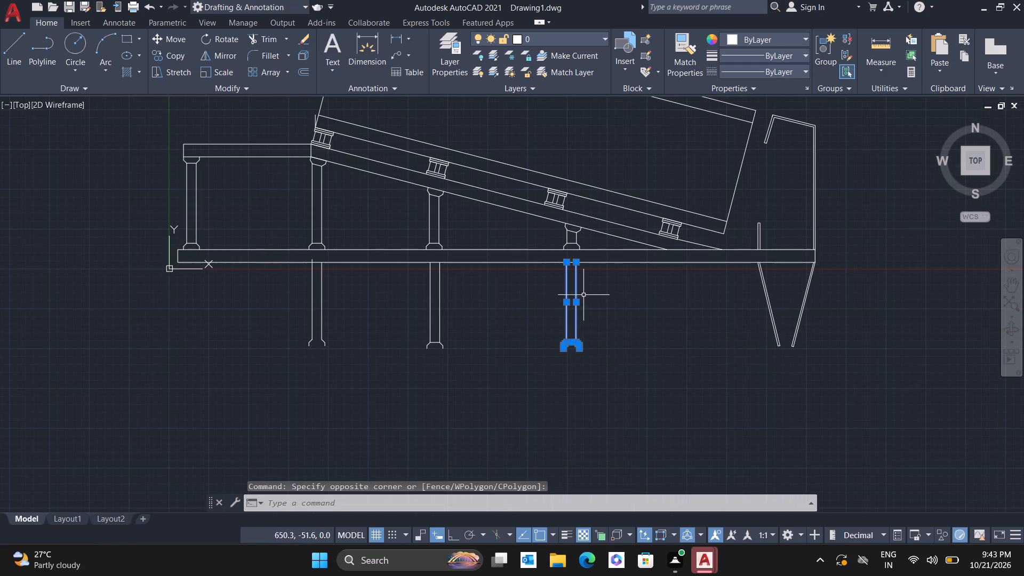
scroll(572, 283, "up", 3)
scroll(580, 282, "down", 2)
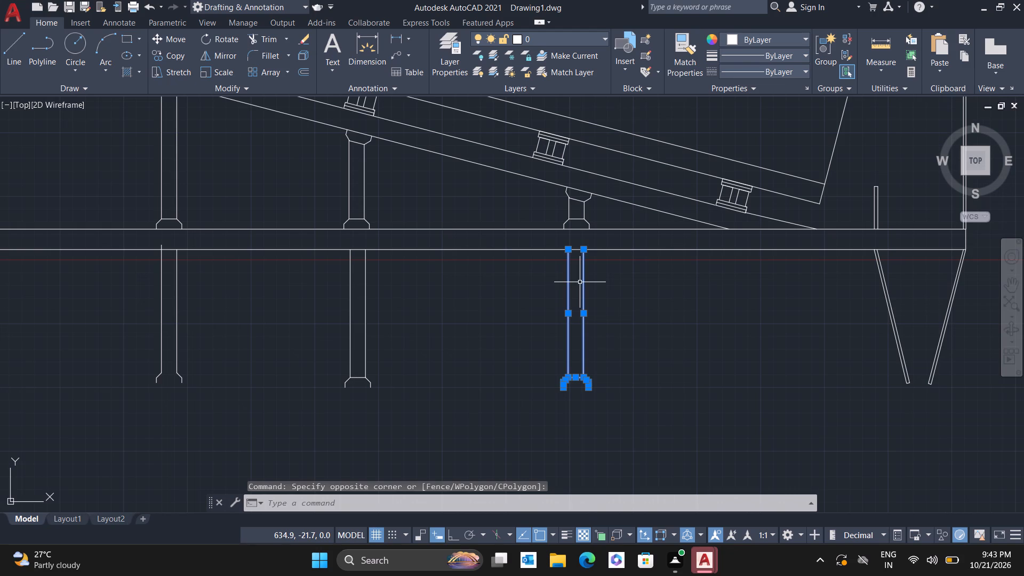
key("c")
left_click(619, 321)
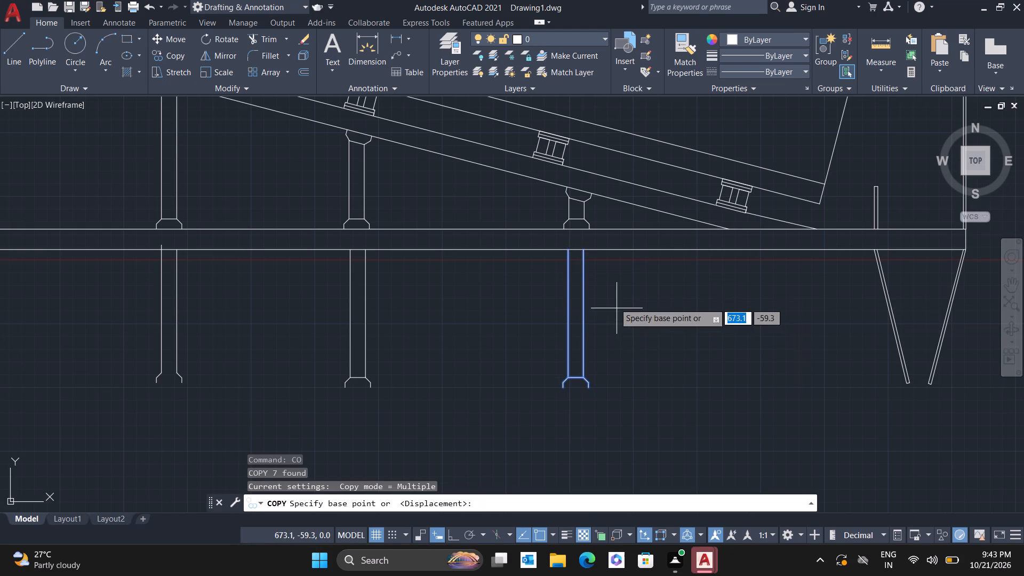
left_click(587, 253)
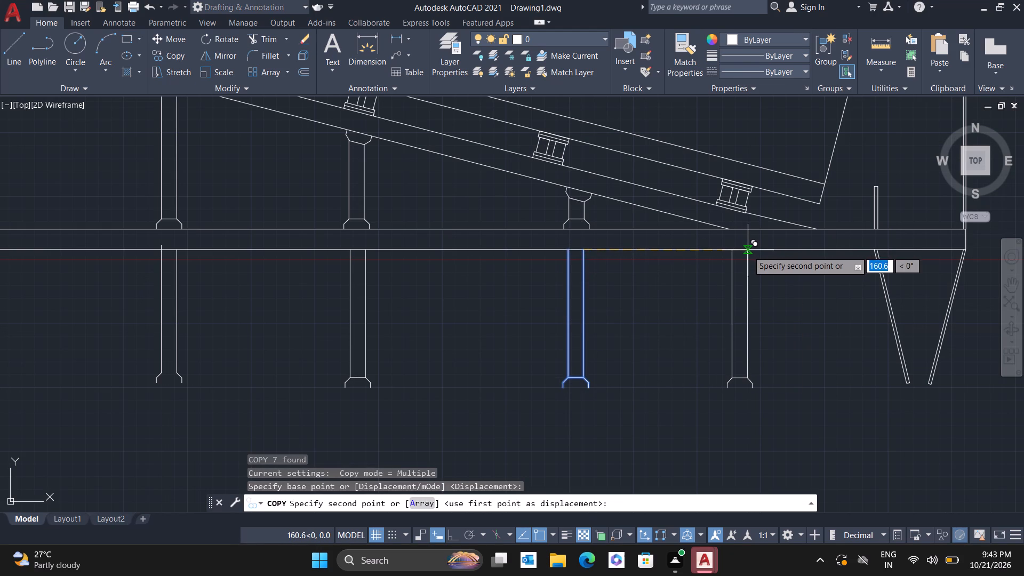
left_click(741, 251)
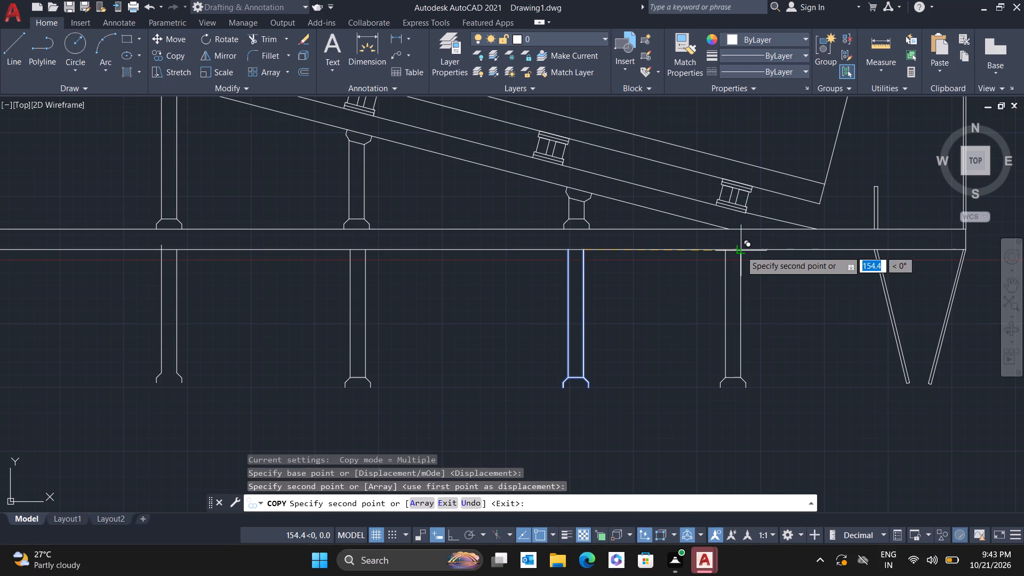
key("Escape")
Trim the leg line that protrudes above the base's underside beneath the second post.
scroll(703, 332, "down", 2)
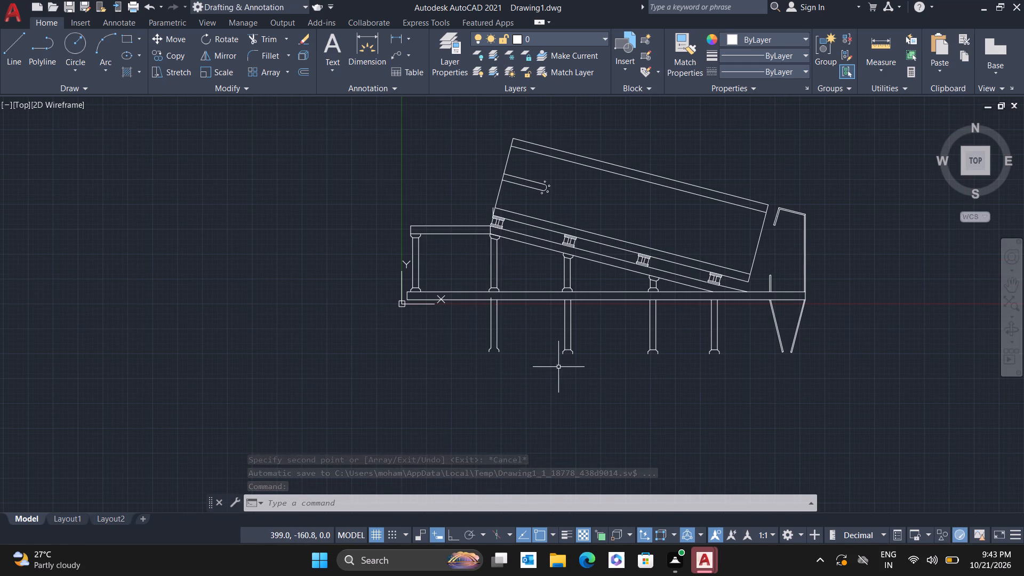
scroll(501, 349, "up", 1)
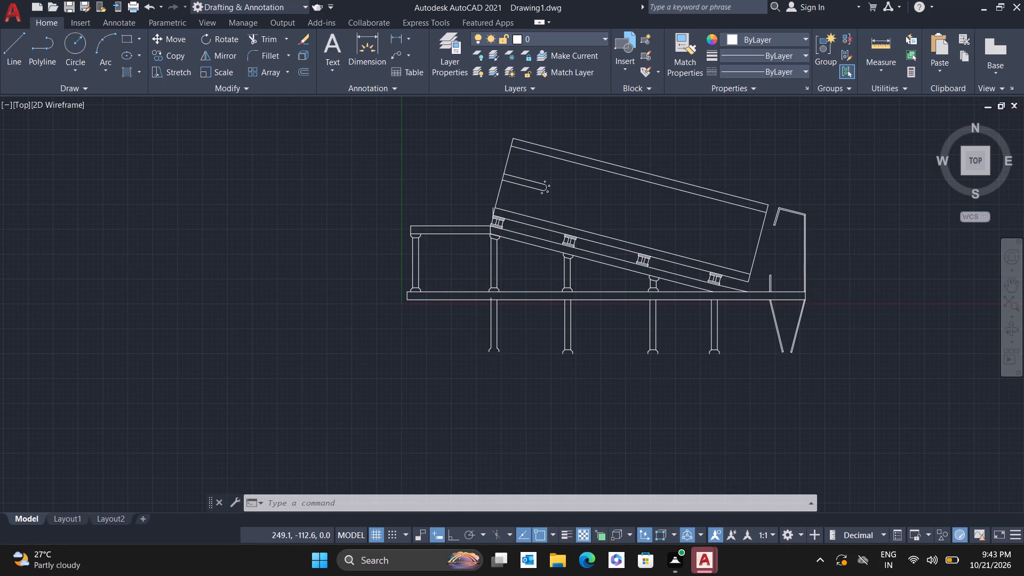
scroll(501, 335, "up", 1)
scroll(473, 243, "up", 2)
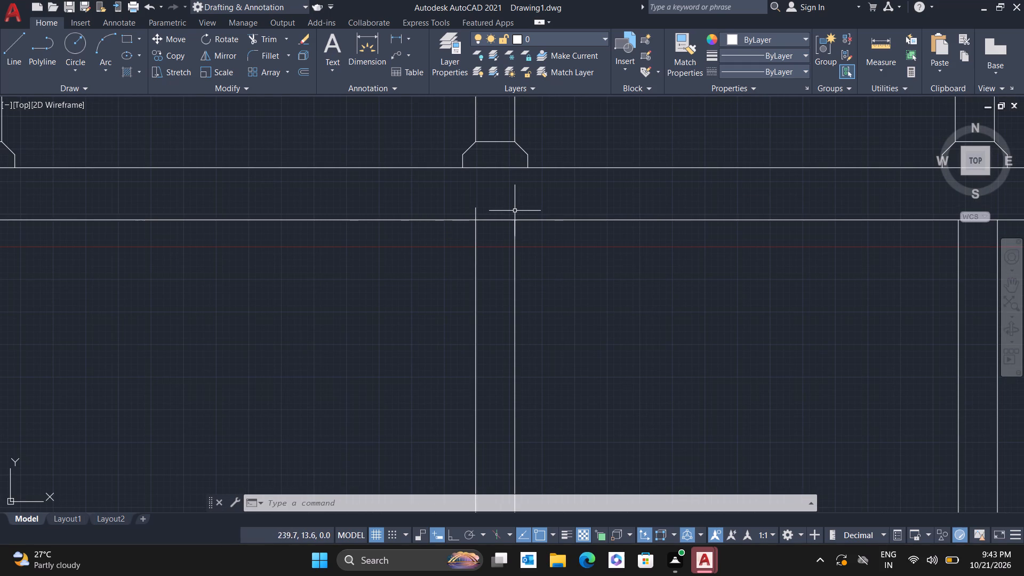
type("tr")
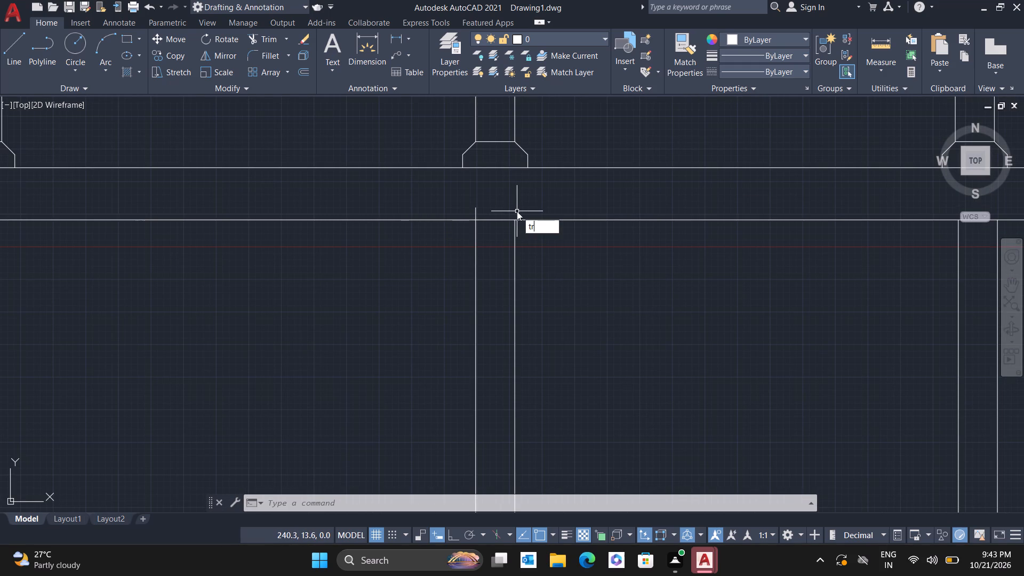
key("Return")
left_click_drag(491, 215, 468, 214)
double_click(465, 214)
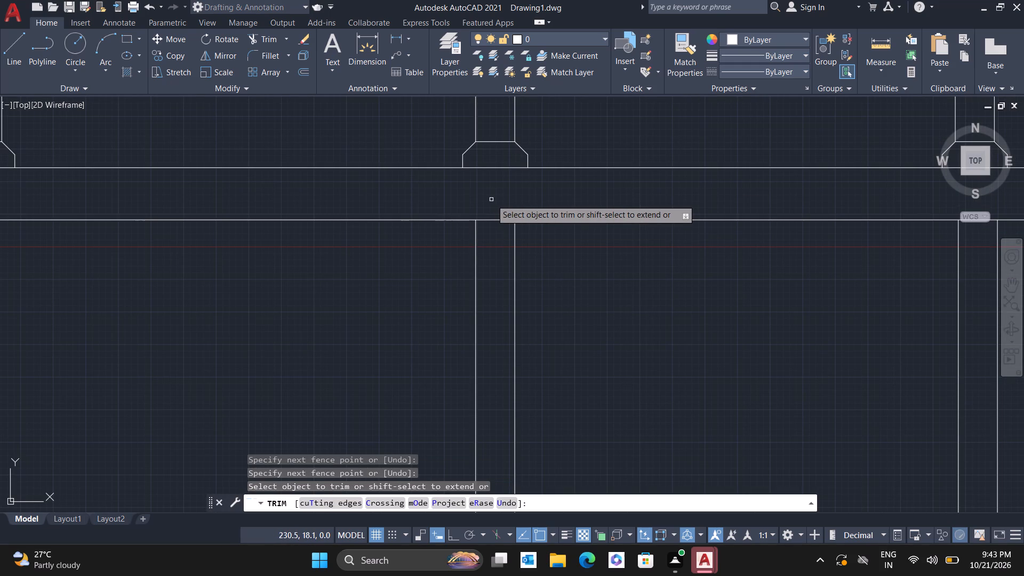
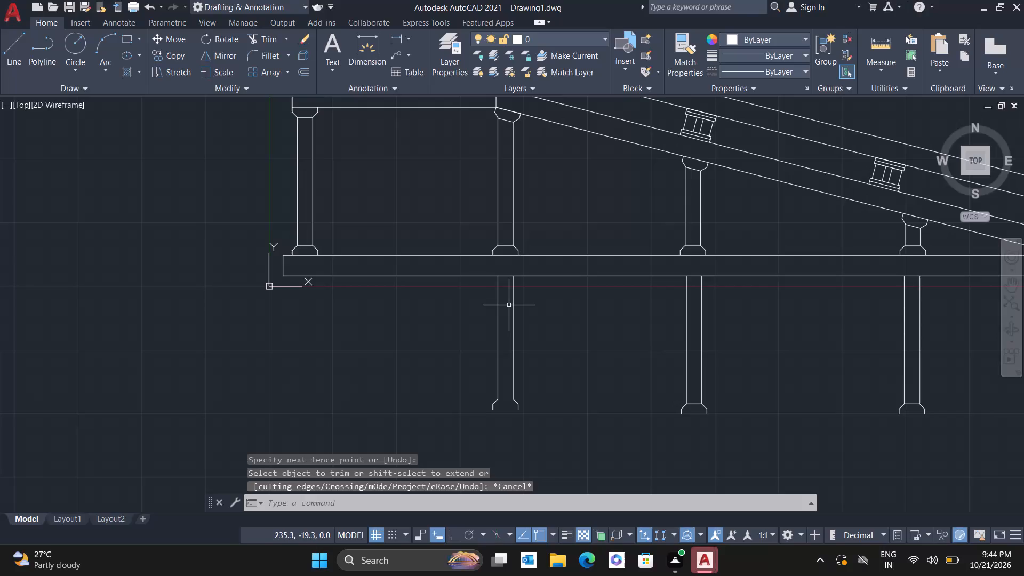
Draw a line along the underside of the four lower feet, from the first foot's outer corner to the last foot's far corner.
key("l")
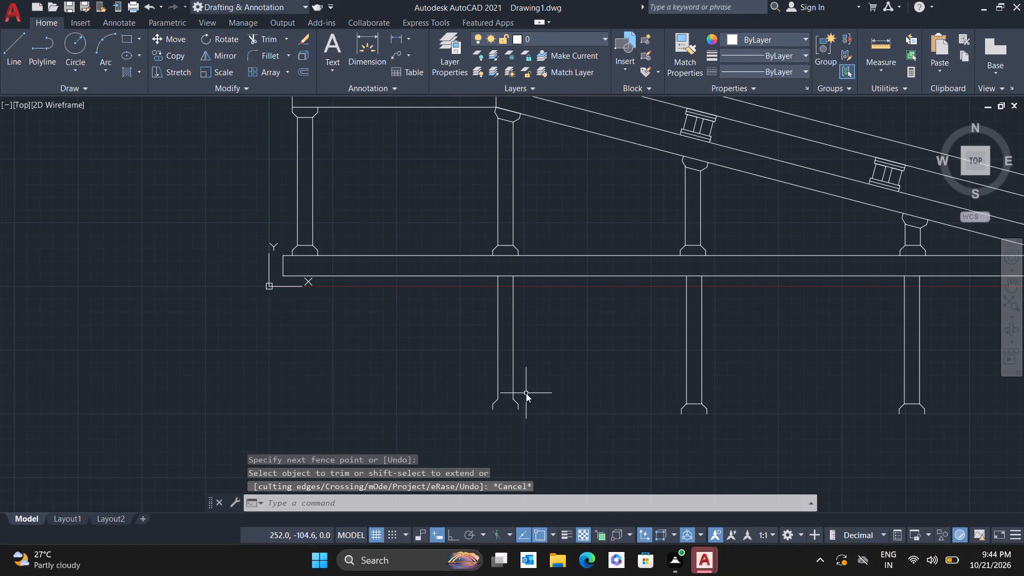
key("Return")
left_click(493, 411)
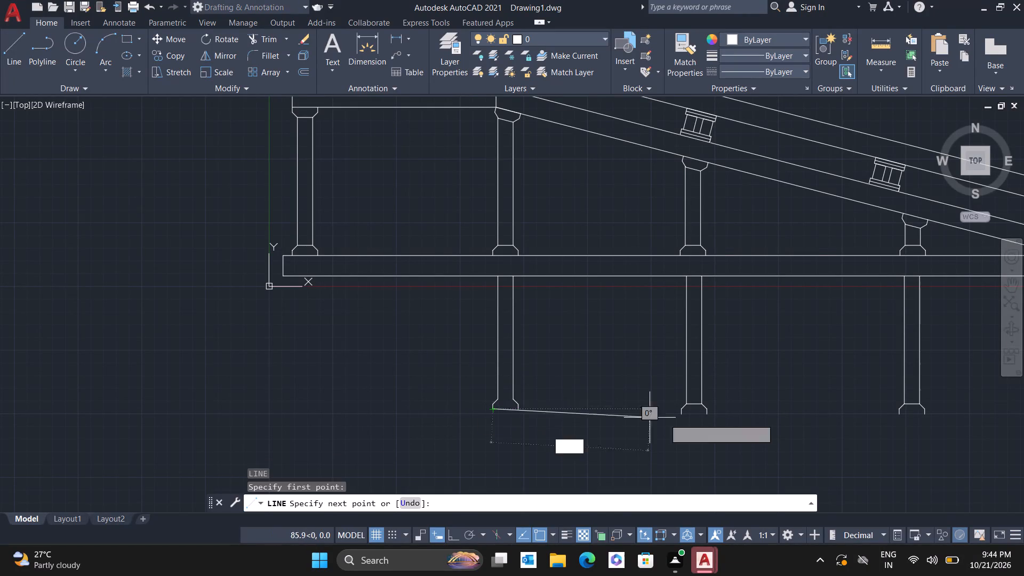
scroll(803, 418, "down", 1)
middle_click_drag(823, 378, 269, 292)
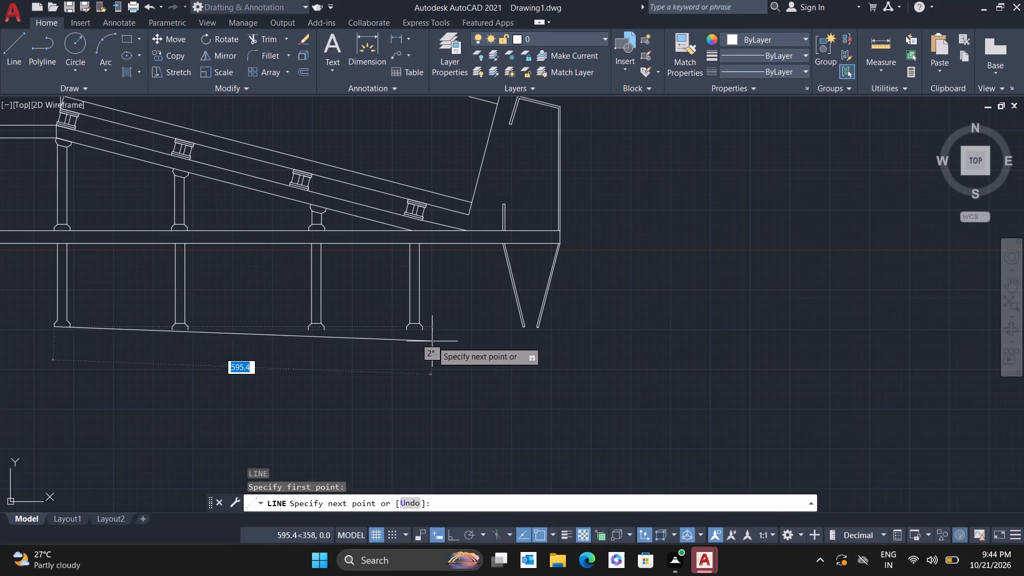
scroll(426, 333, "up", 2)
left_click(415, 327)
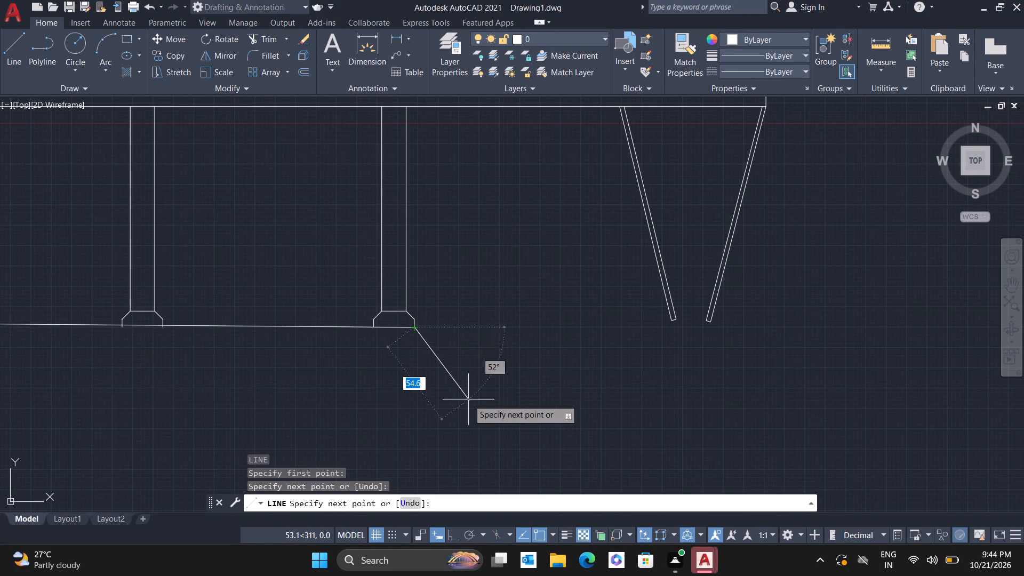
key("Escape")
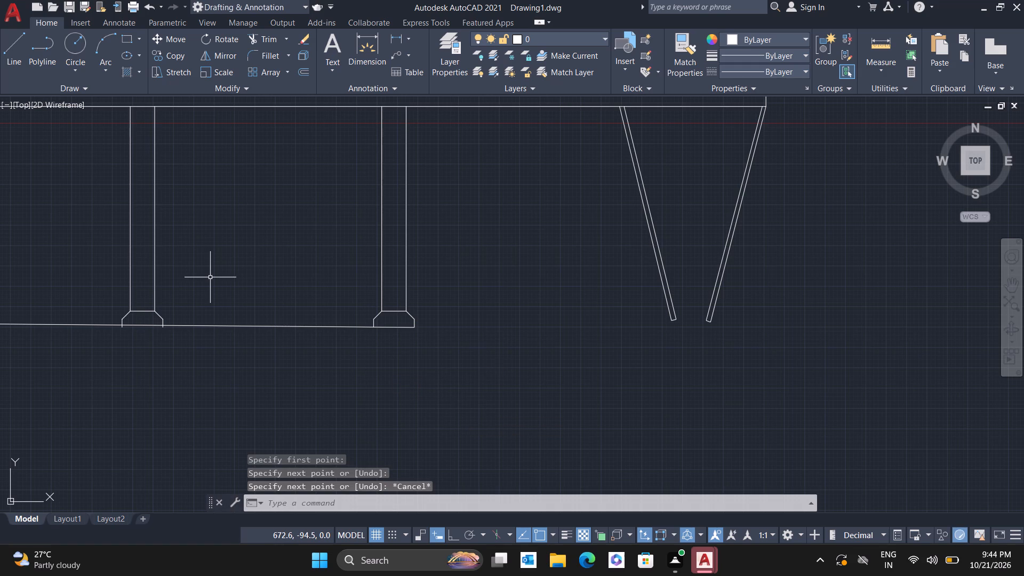
Draw a line about 15 long across the top of the first lower leg's foot, between the shaft's two lower ends.
scroll(195, 217, "down", 1)
middle_click_drag(185, 217, 652, 246)
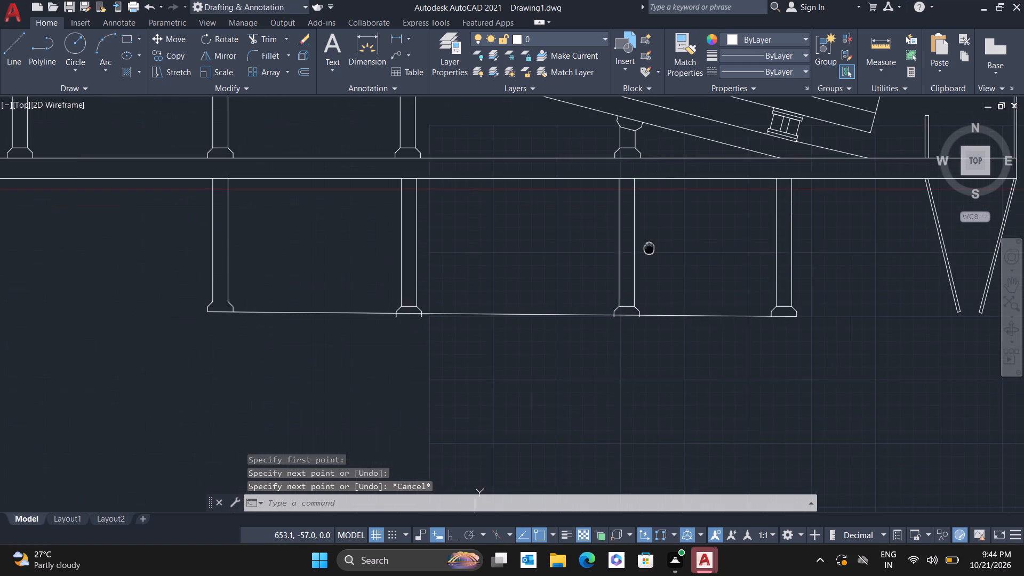
middle_click_drag(652, 246, 730, 253)
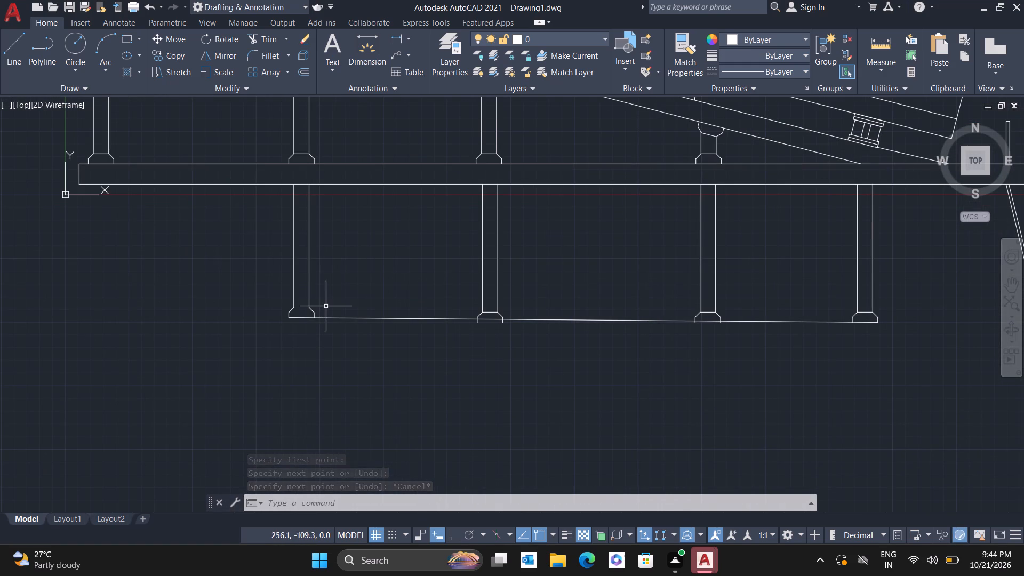
scroll(326, 306, "up", 1)
key("l")
key("Return")
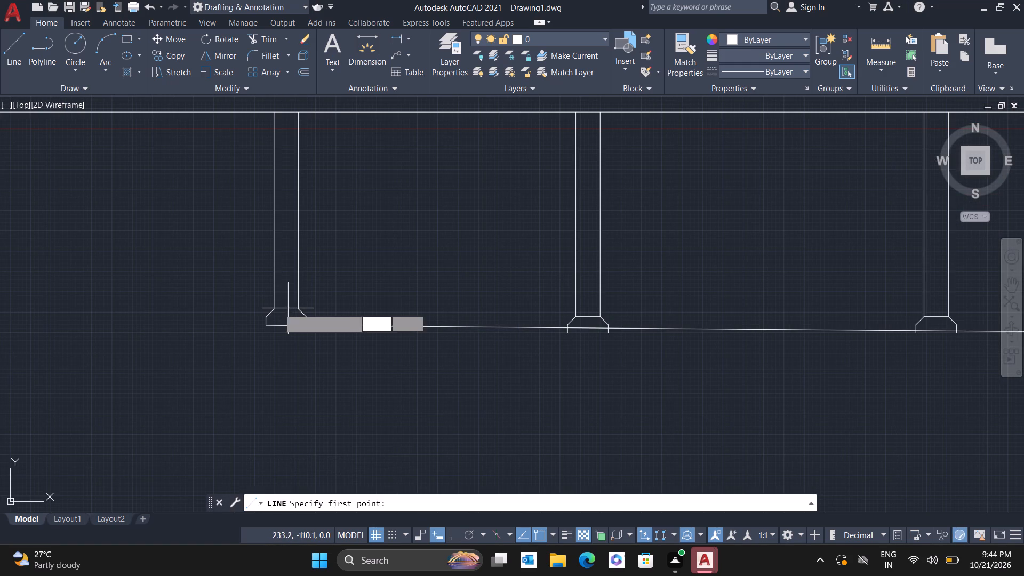
left_click(276, 309)
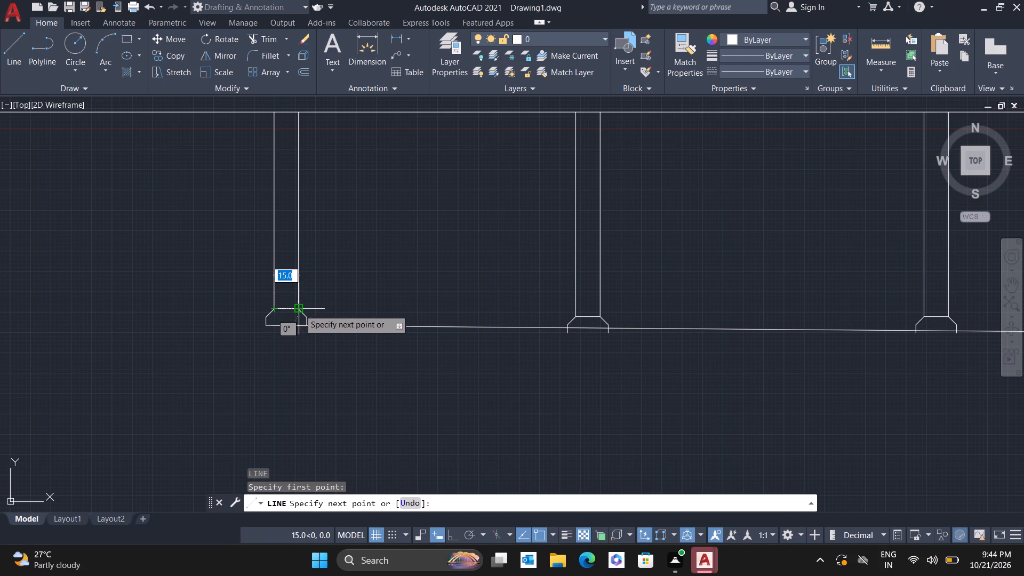
double_click(299, 309)
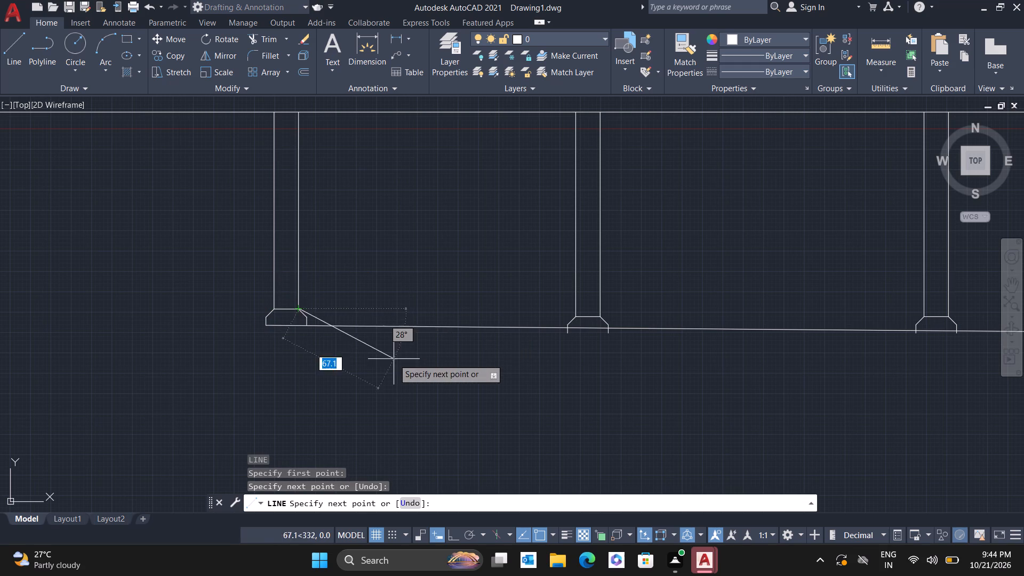
key("Escape")
Trim the two foot edges that protrude below the bottom line on the third lower leg, beneath the fourth post.
scroll(389, 295, "down", 2)
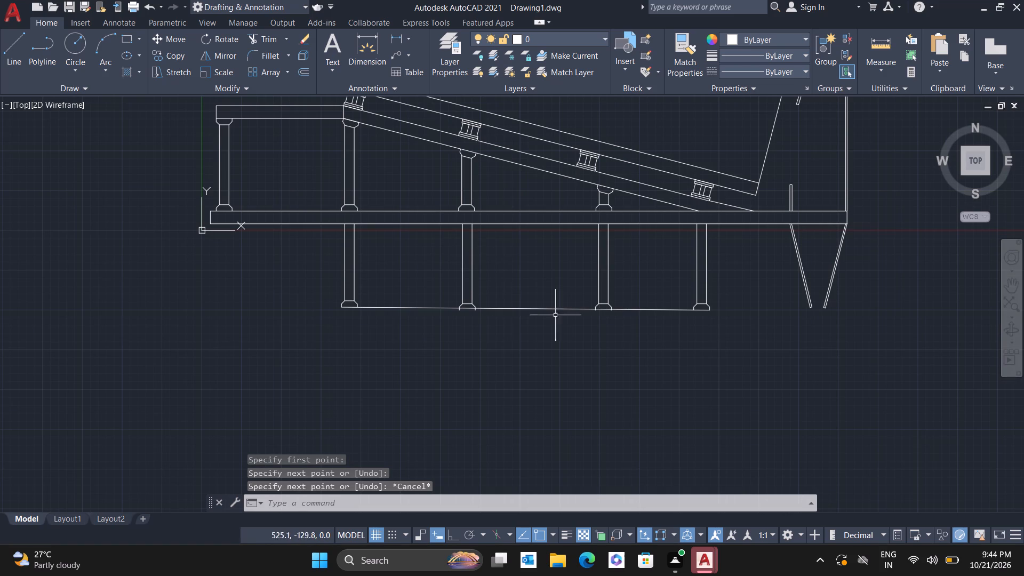
scroll(597, 310, "up", 3)
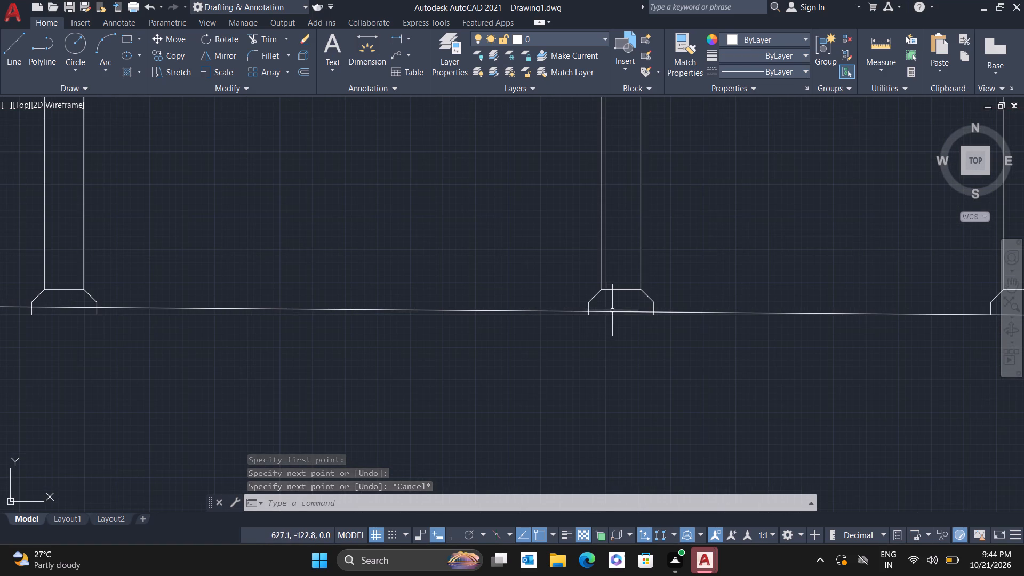
scroll(654, 328, "up", 1)
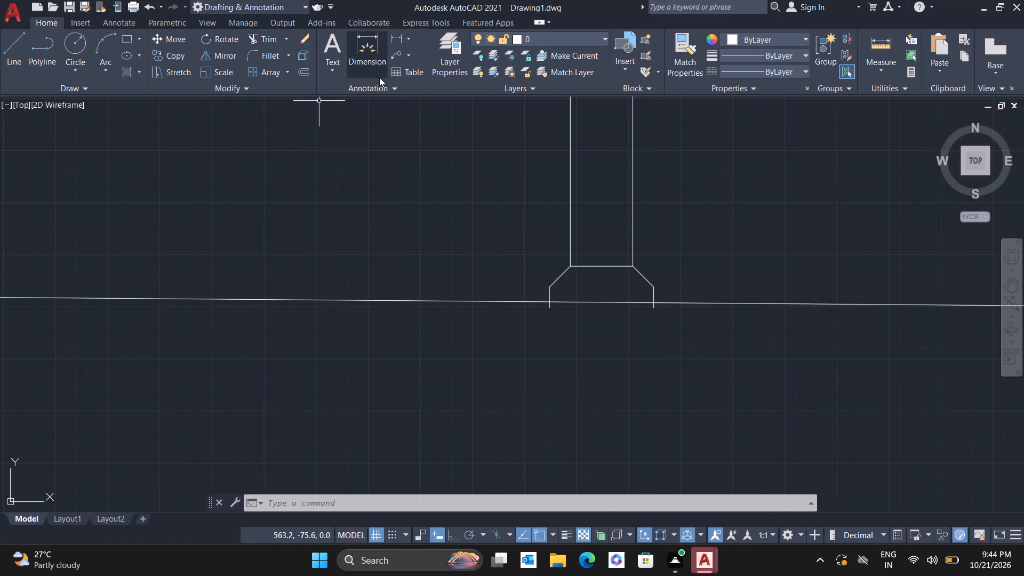
type("tr")
key("Return")
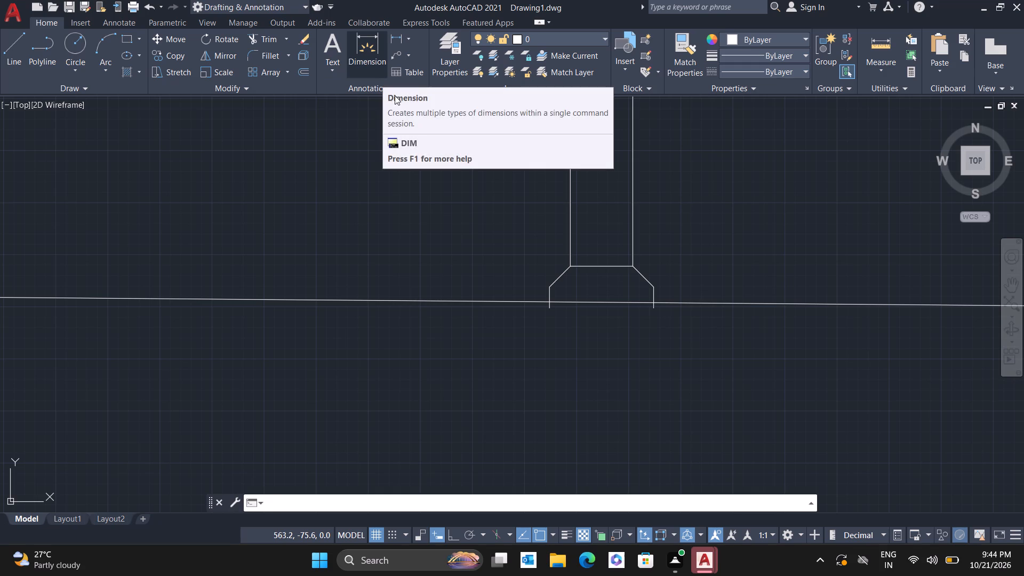
scroll(631, 323, "up", 2)
left_click_drag(694, 289, 669, 283)
left_click(669, 283)
left_click_drag(675, 283, 697, 279)
left_click_drag(697, 279, 673, 280)
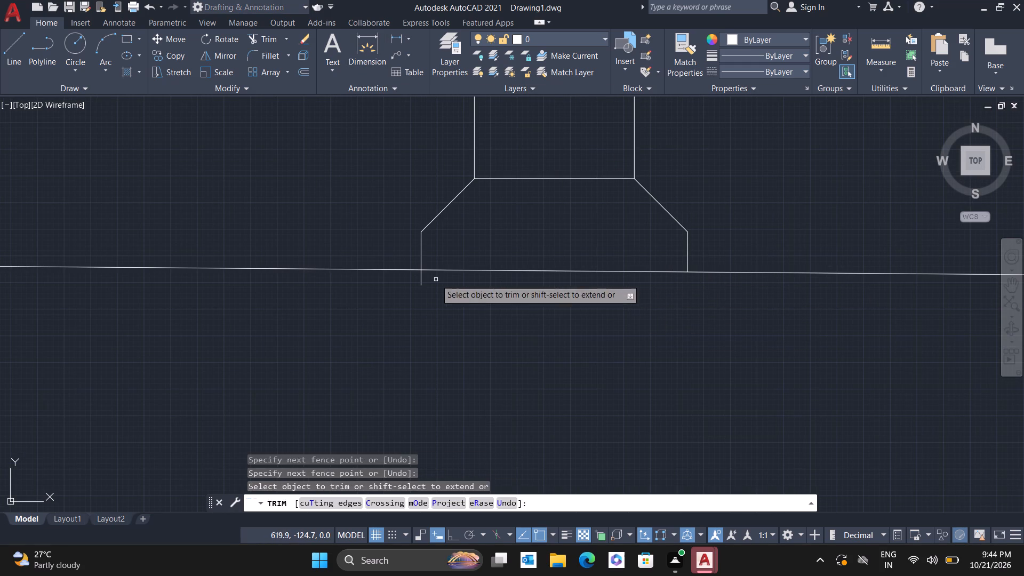
left_click_drag(435, 279, 385, 279)
Trim the two foot edges that protrude below the bottom line on the second lower leg, beneath the third post.
scroll(402, 310, "down", 4)
scroll(444, 333, "down", 3)
scroll(512, 366, "up", 1)
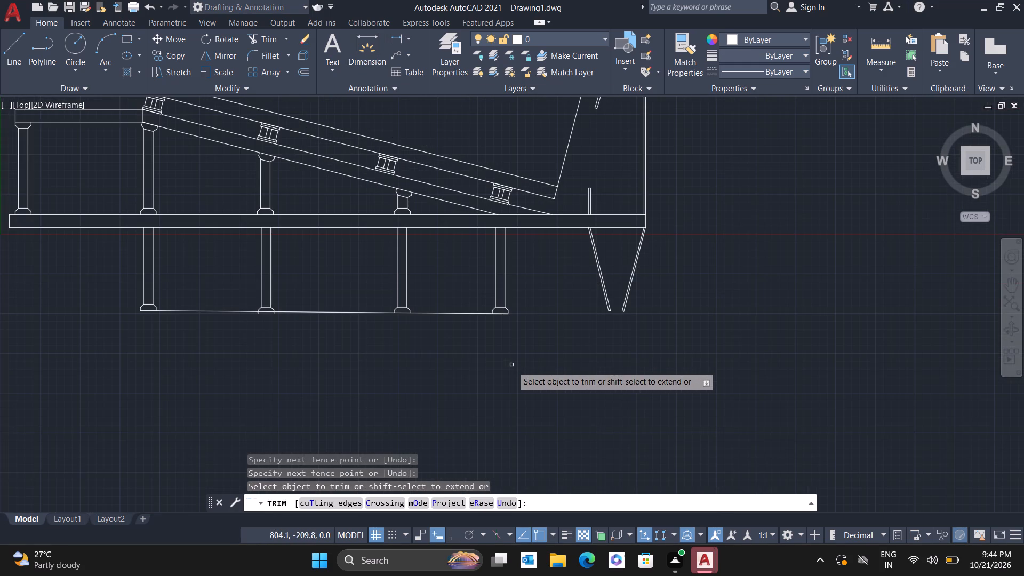
scroll(225, 324, "up", 4)
scroll(366, 302, "up", 2)
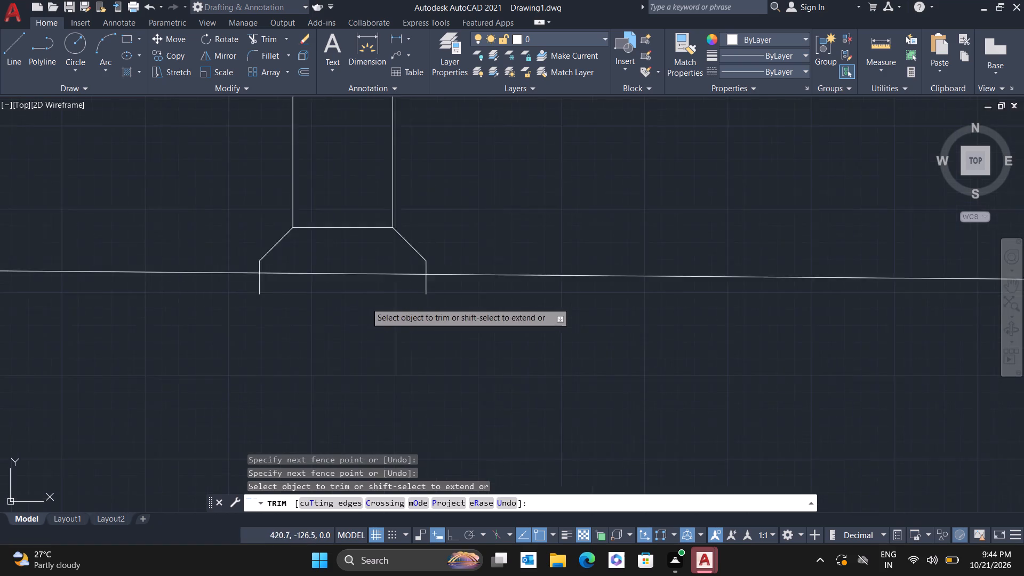
left_click_drag(480, 275, 160, 271)
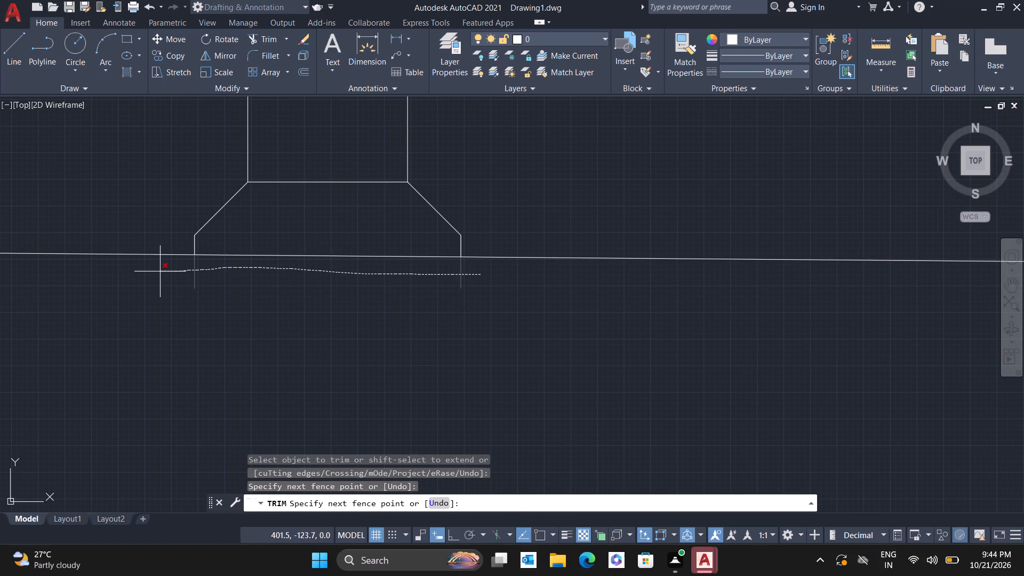
scroll(241, 315, "down", 6)
key("Escape")
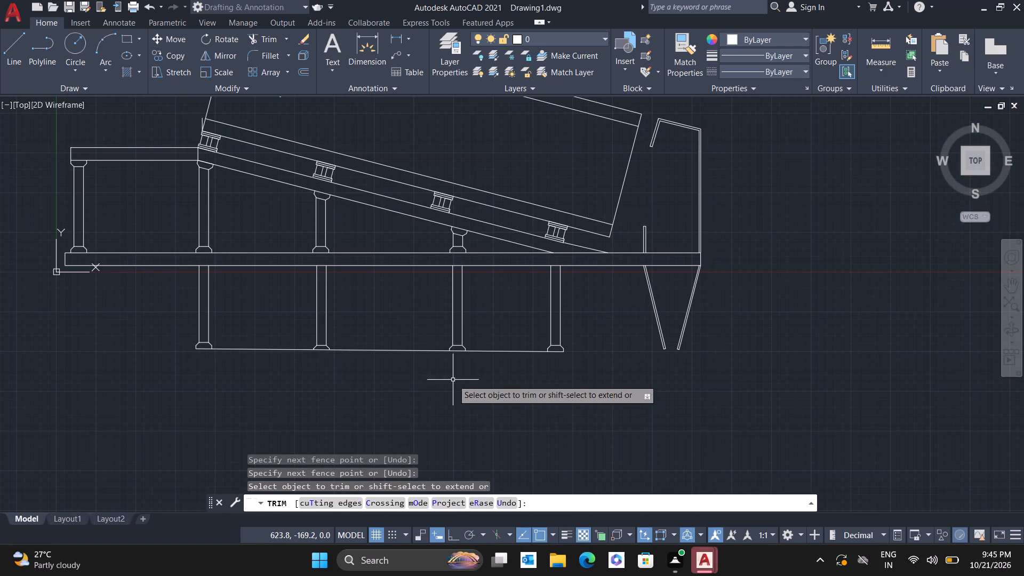
Draw a cross line about 538 long between the midpoints of the first and last lower legs' inner shaft edges.
scroll(319, 287, "up", 2)
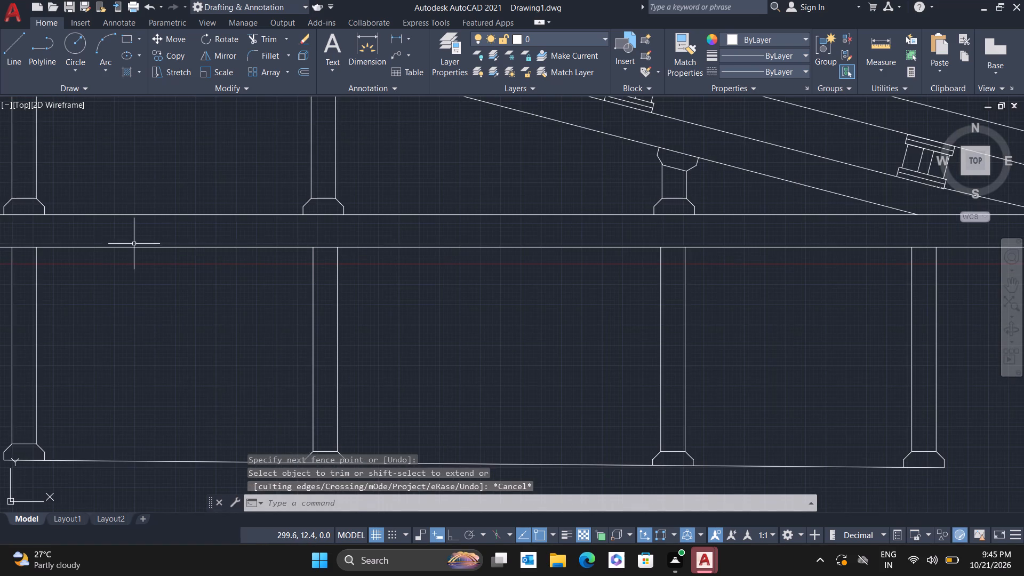
middle_click_drag(134, 244, 194, 247)
scroll(503, 285, "down", 2)
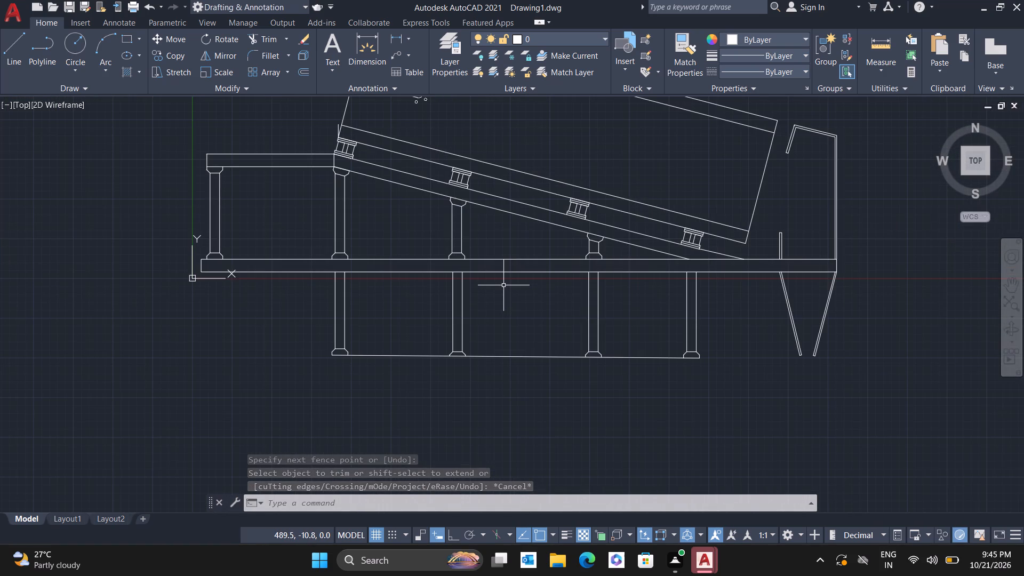
scroll(503, 285, "down", 1)
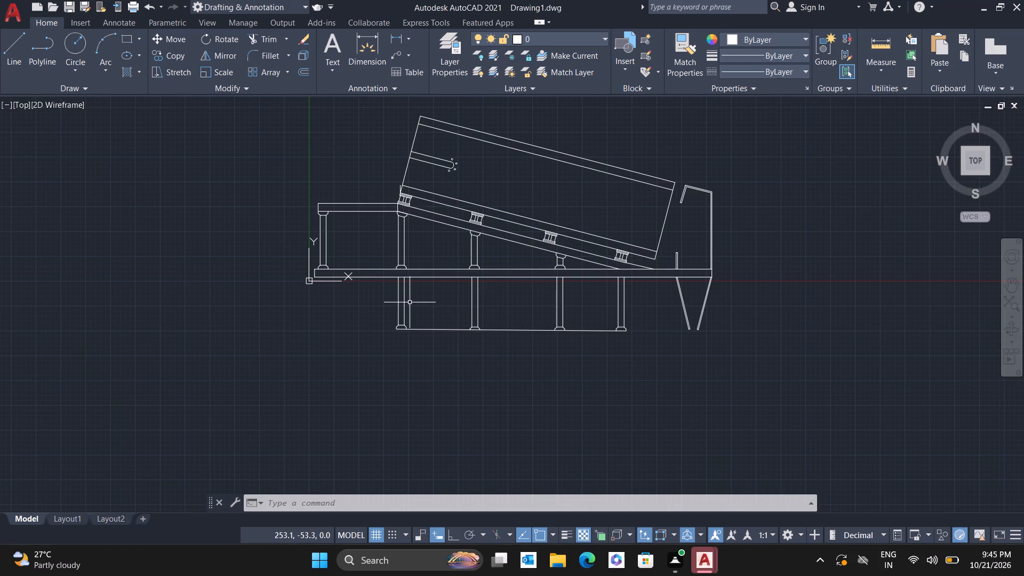
key("l")
key("Return")
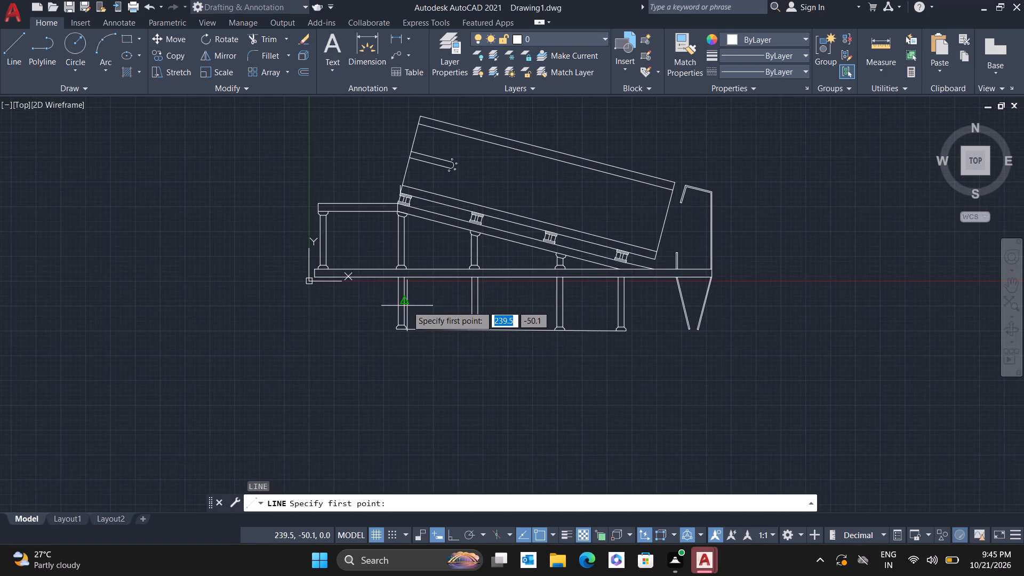
left_click(406, 305)
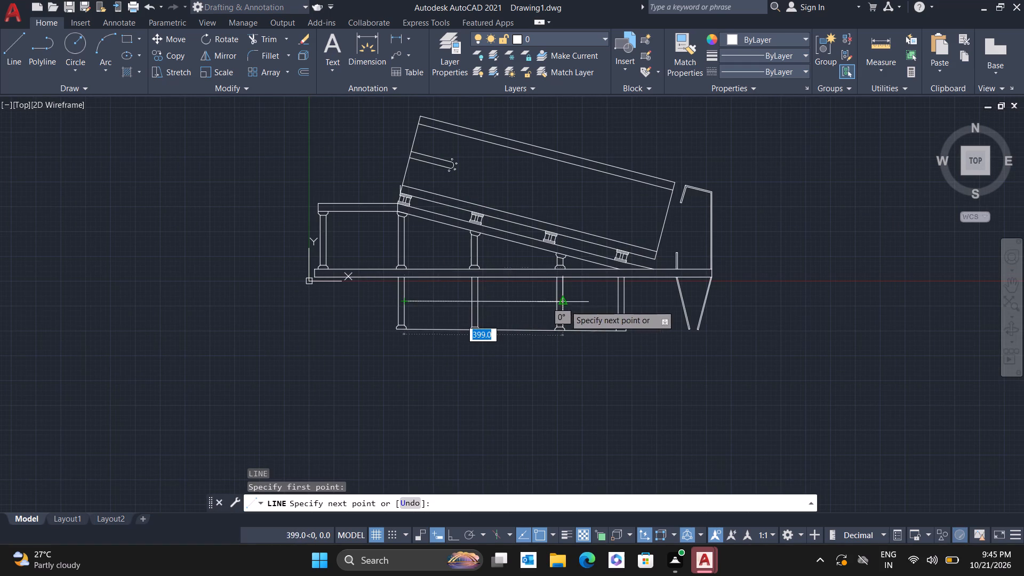
left_click(622, 304)
key("Escape")
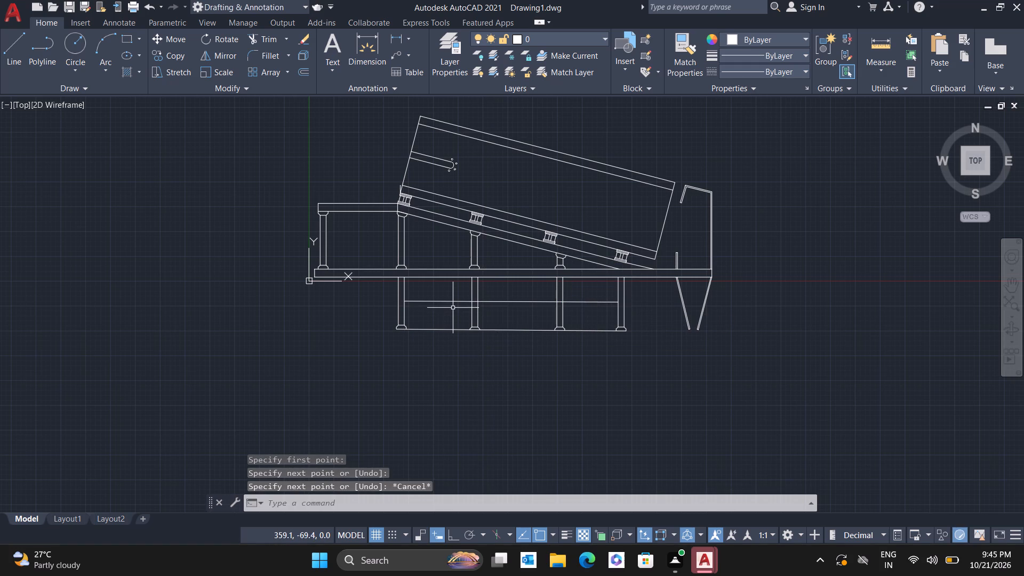
Offset the cross line between the lower legs by 10 above and by 10 below.
scroll(452, 308, "down", 1)
scroll(452, 308, "up", 1)
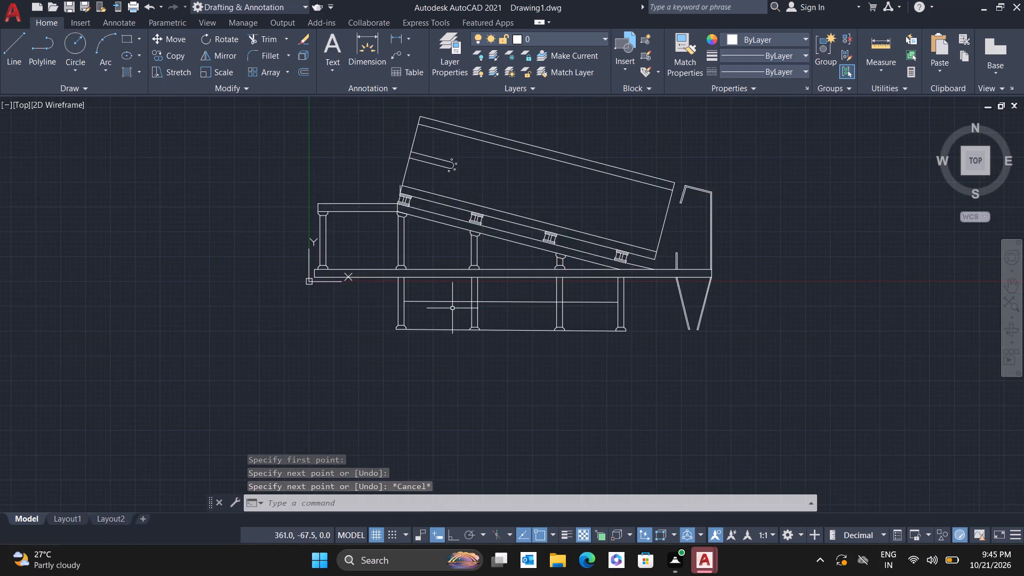
scroll(452, 308, "up", 3)
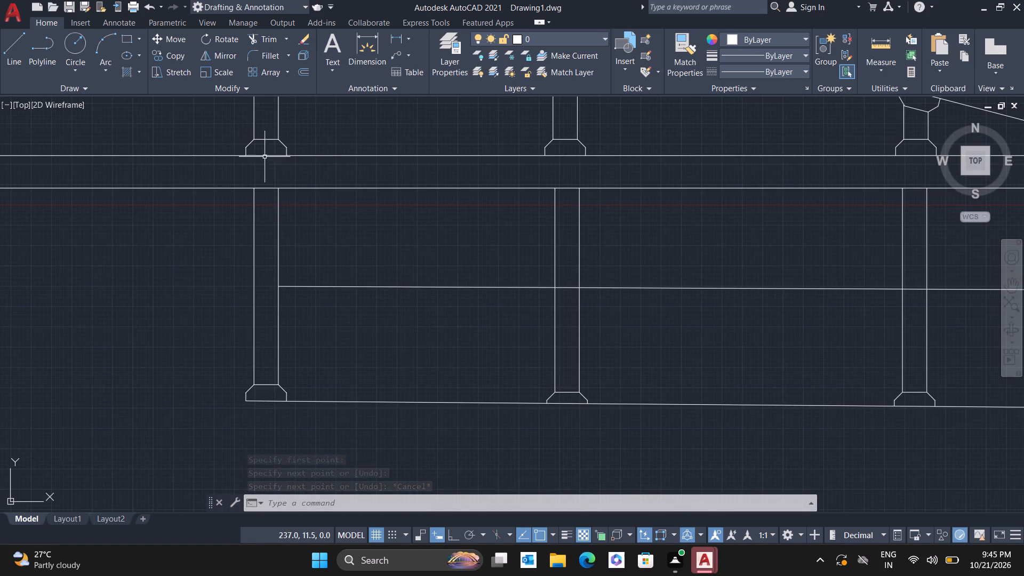
left_click(303, 77)
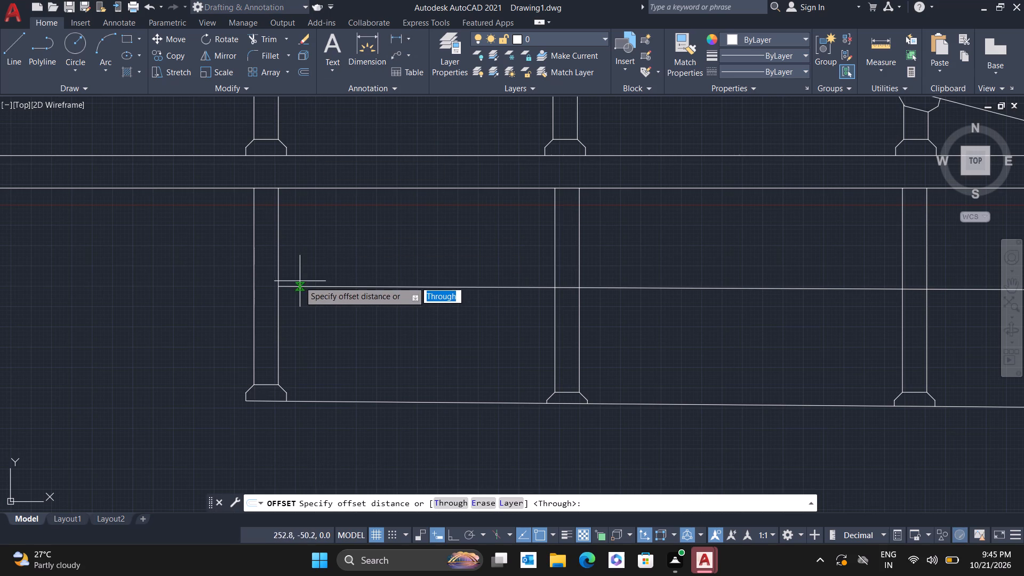
left_click(276, 286)
scroll(709, 274, "down", 1)
middle_click_drag(708, 275, 529, 255)
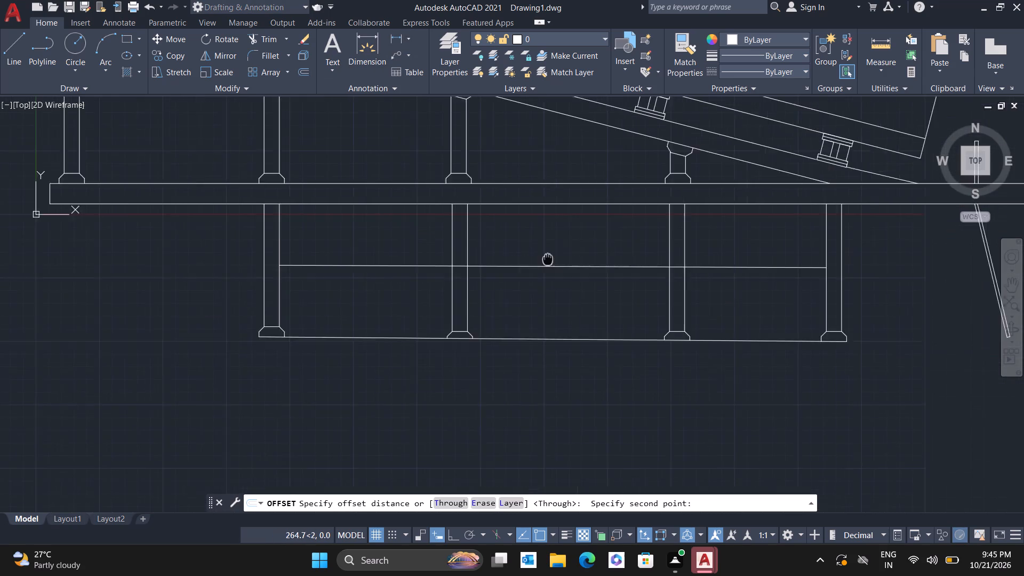
middle_click_drag(529, 255, 345, 231)
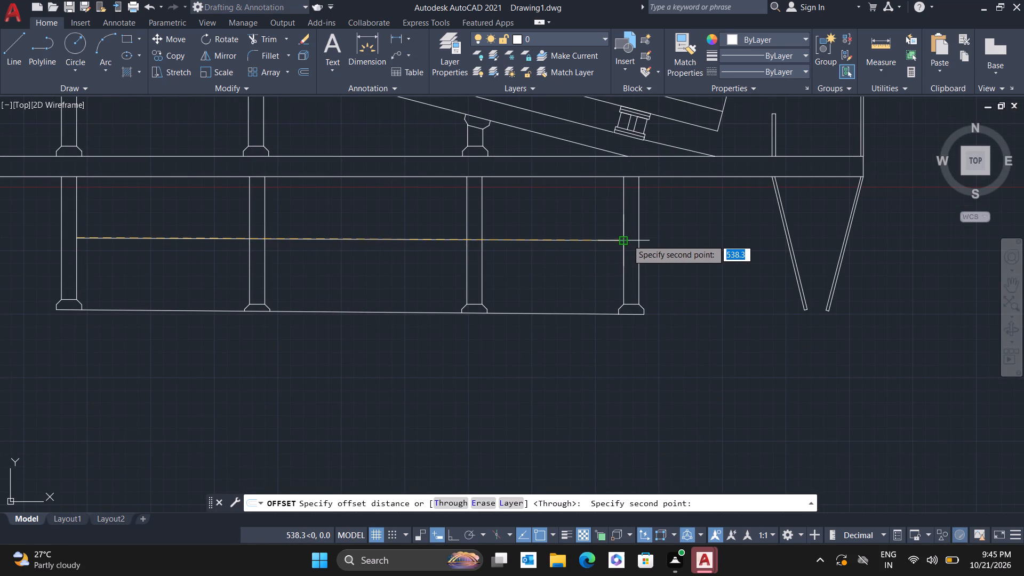
left_click(623, 242)
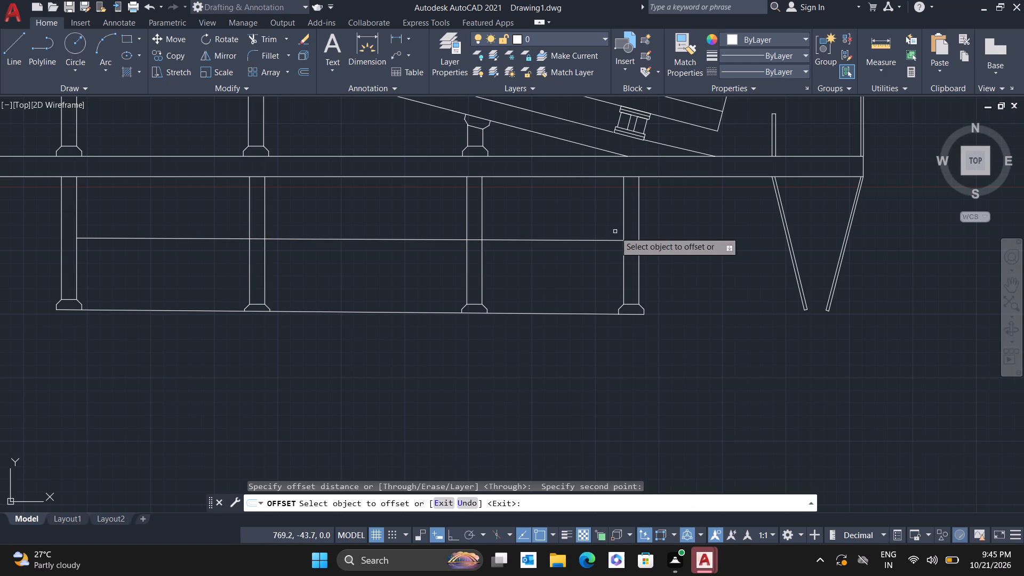
left_click(594, 239)
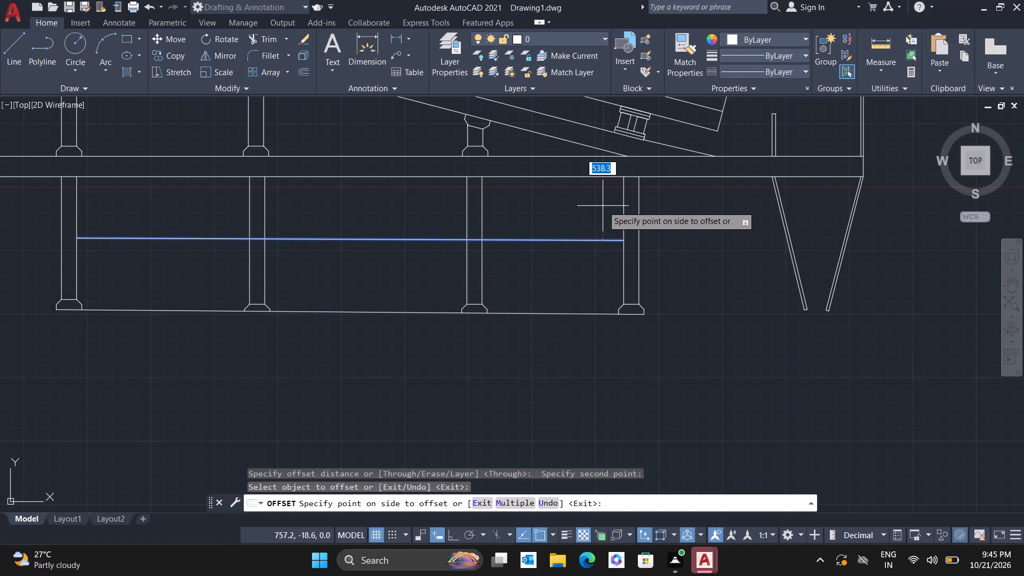
type("10")
key("Return")
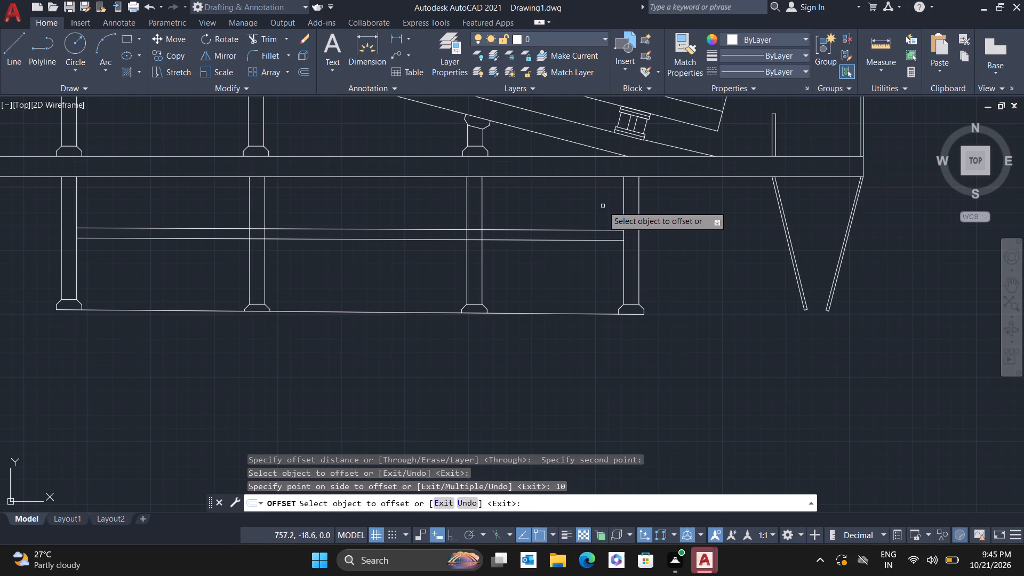
double_click(588, 241)
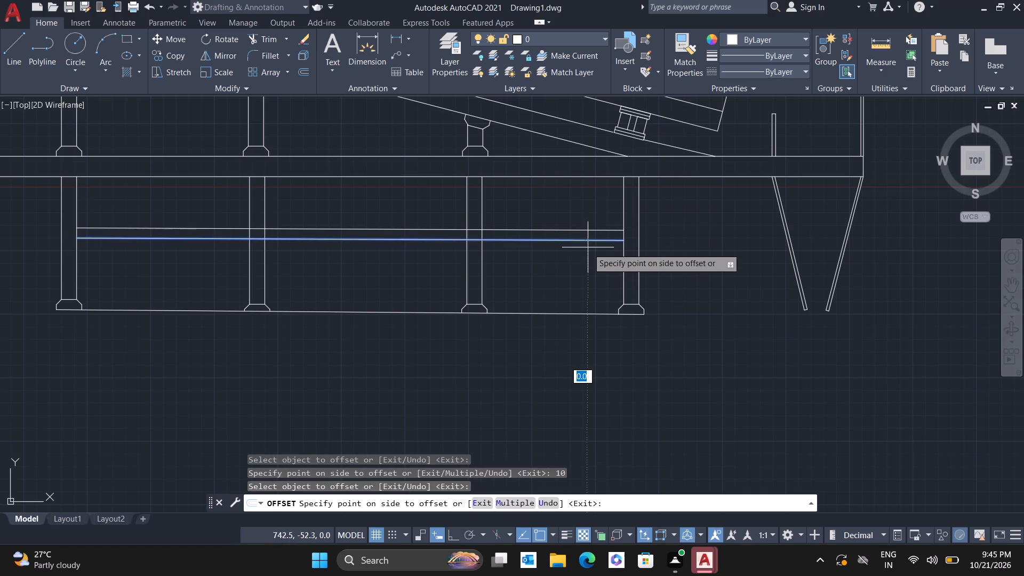
type("10")
key("Return")
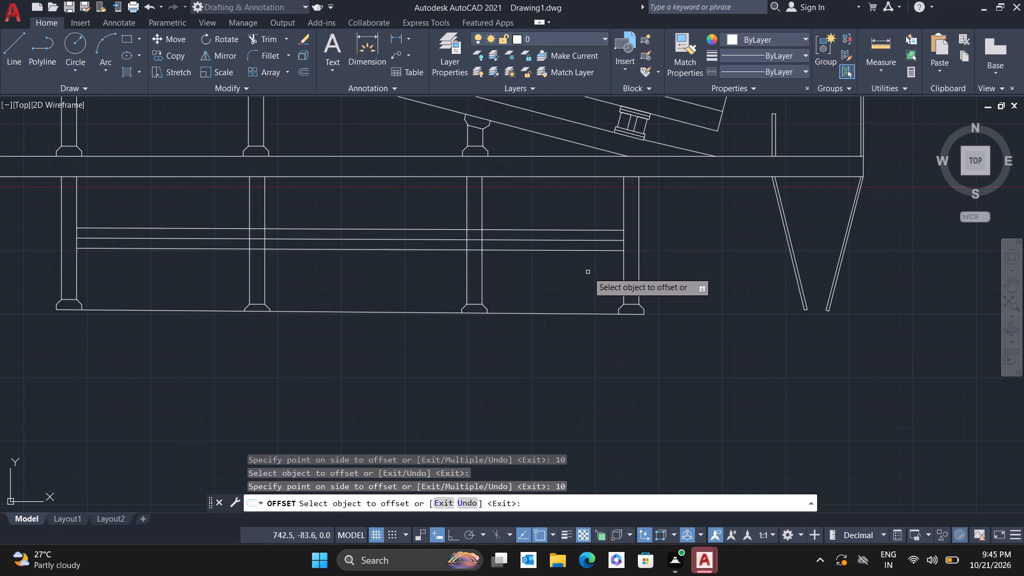
Undo the two 10-unit offsets of the cross line between the lower legs.
key("Escape")
scroll(581, 272, "down", 1)
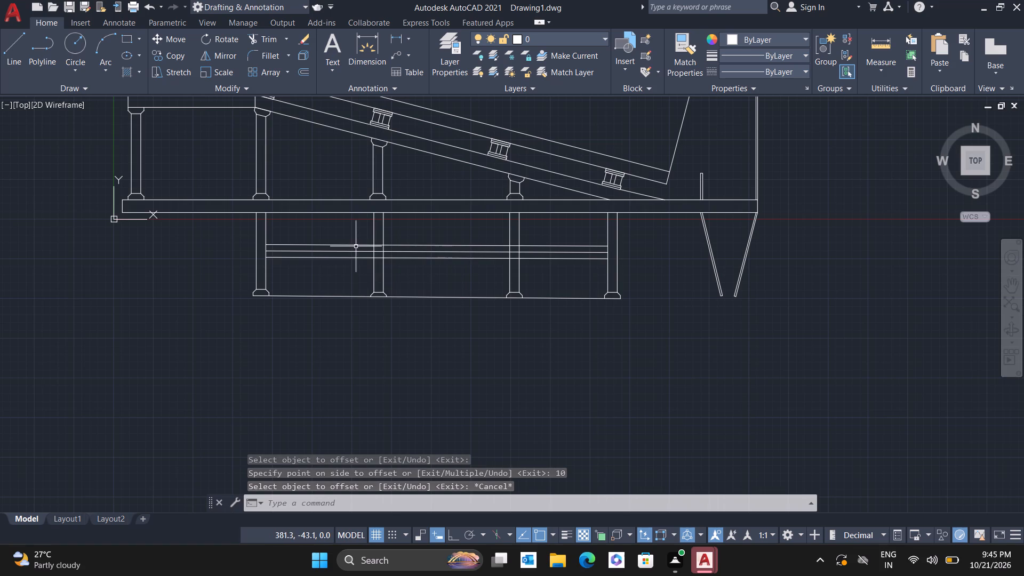
left_click(147, 4)
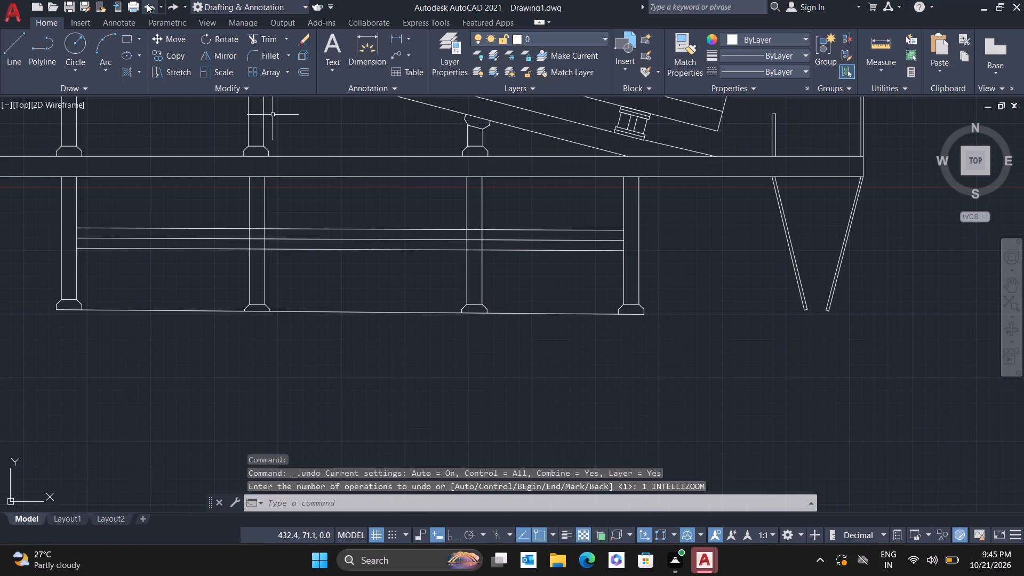
left_click(147, 4)
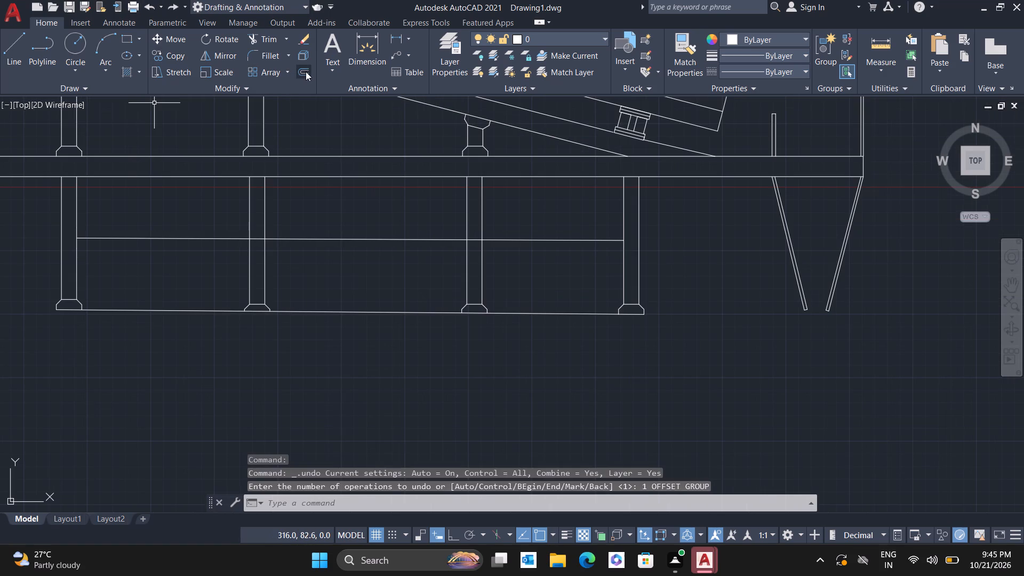
Offset the cross line between the lower legs by 5 above and by 5 below.
left_click(306, 71)
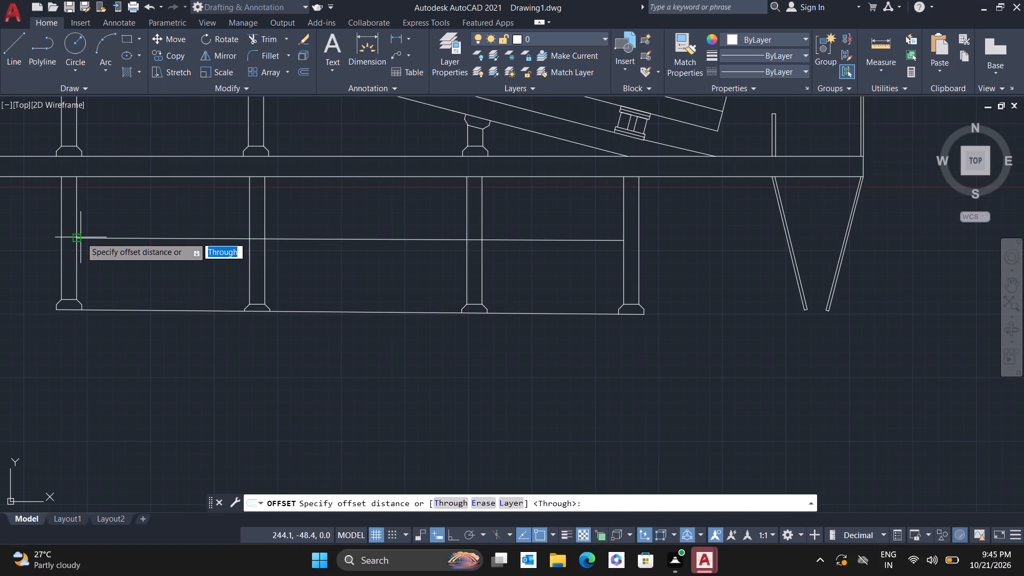
double_click(81, 237)
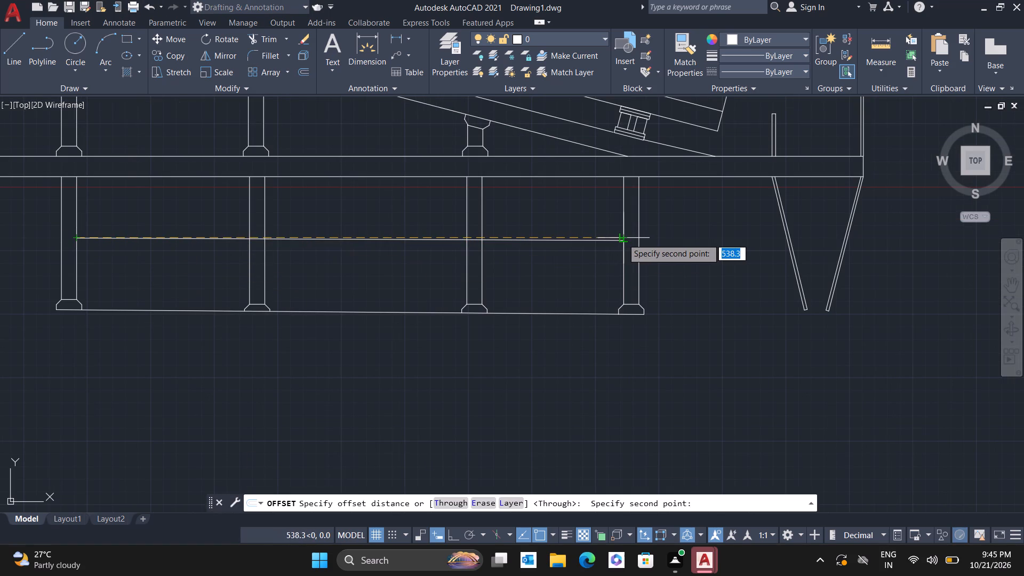
left_click(623, 241)
double_click(566, 239)
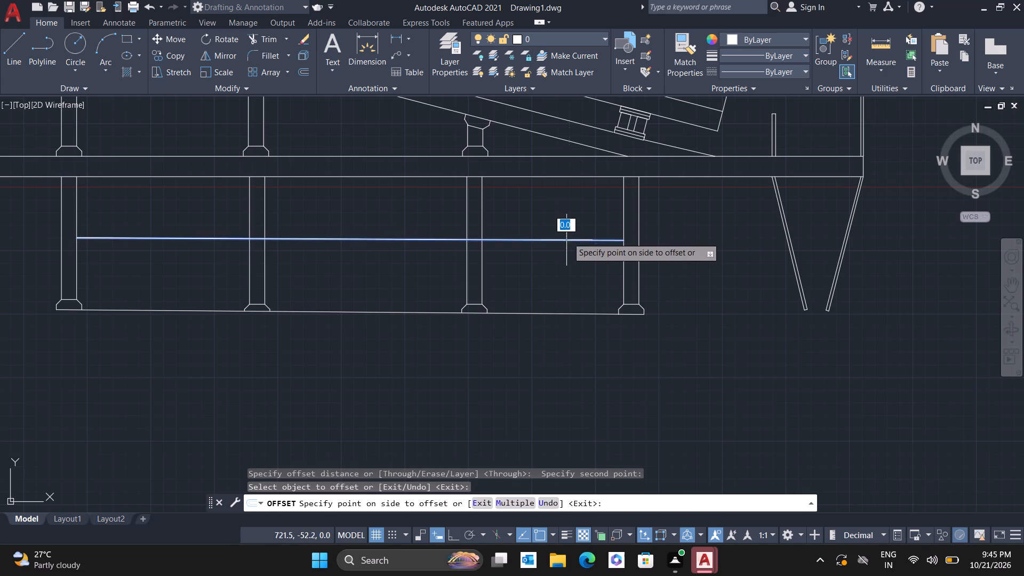
key("5")
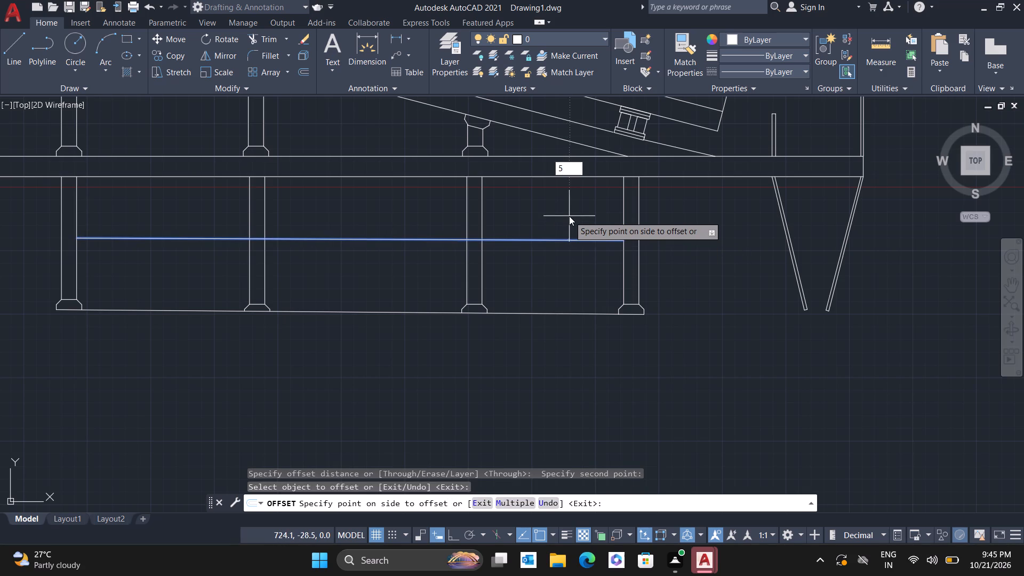
key("Return")
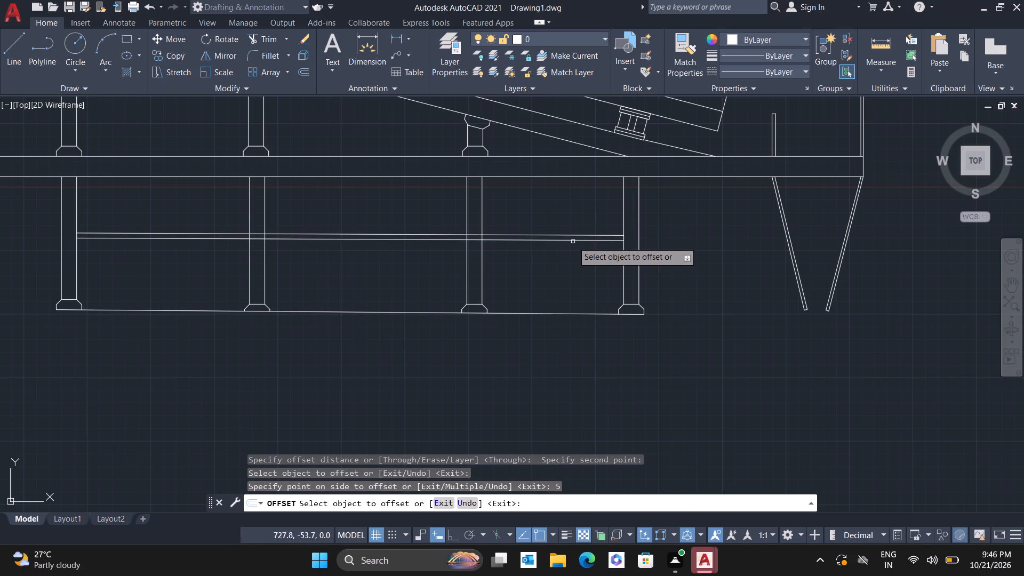
left_click(573, 241)
key("5")
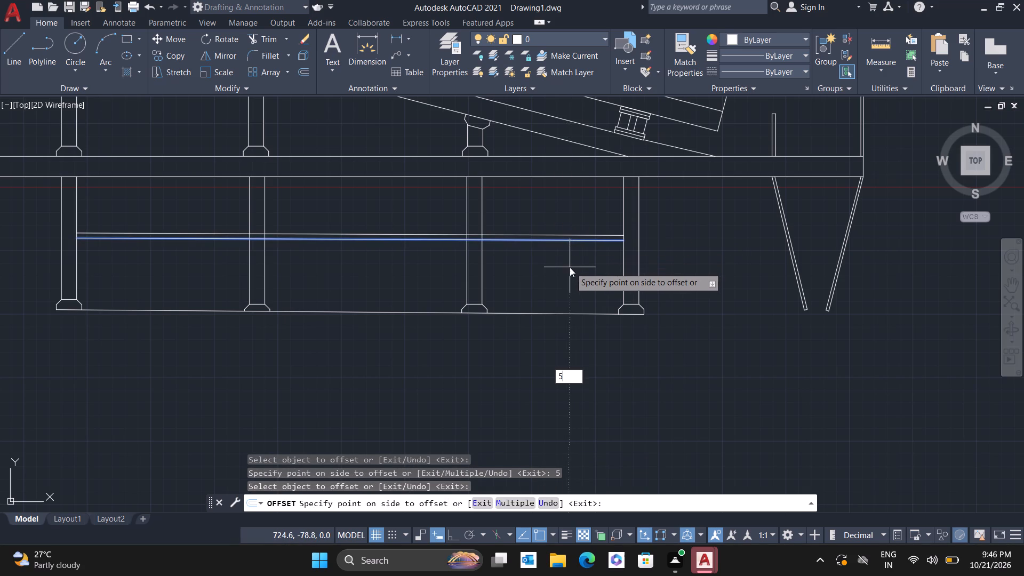
key("Return")
key("Escape")
Erase the original middle cross line, leaving the two offset brace lines.
scroll(566, 243, "up", 1)
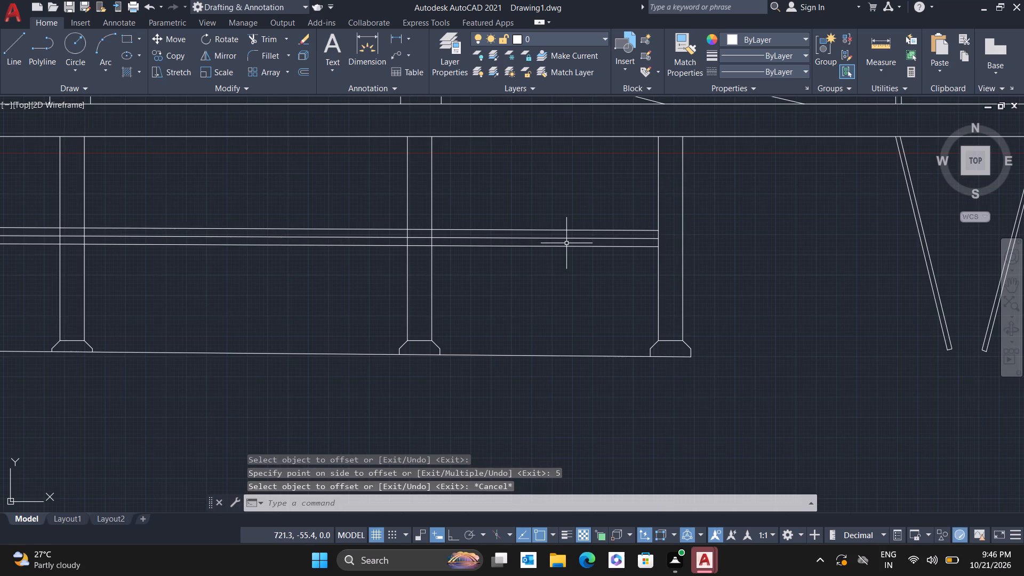
left_click(567, 238)
key("e")
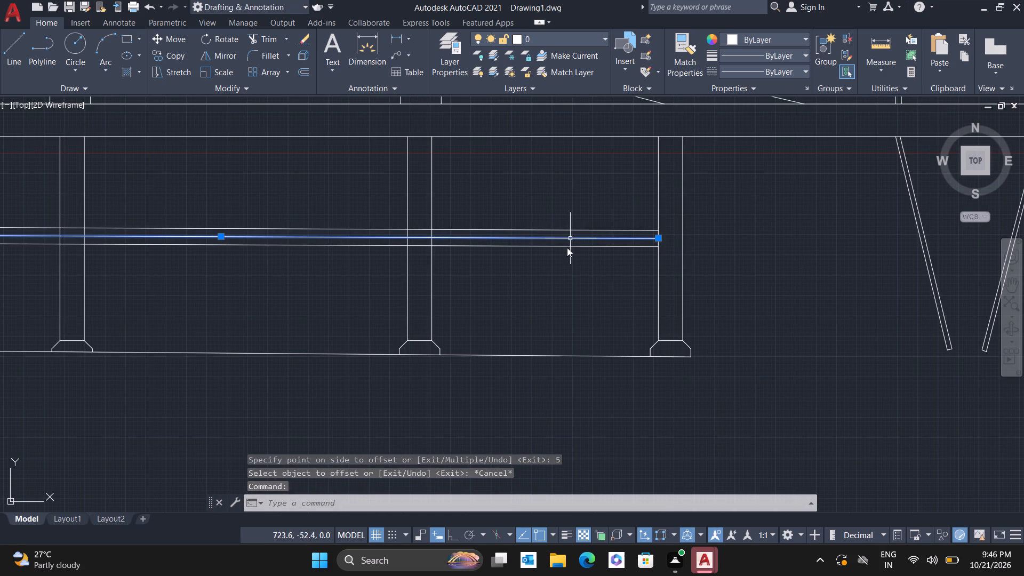
key("Return")
Trim the brace lines where they cross the shafts of the second and third lower legs.
scroll(307, 245, "down", 1)
scroll(201, 274, "down", 1)
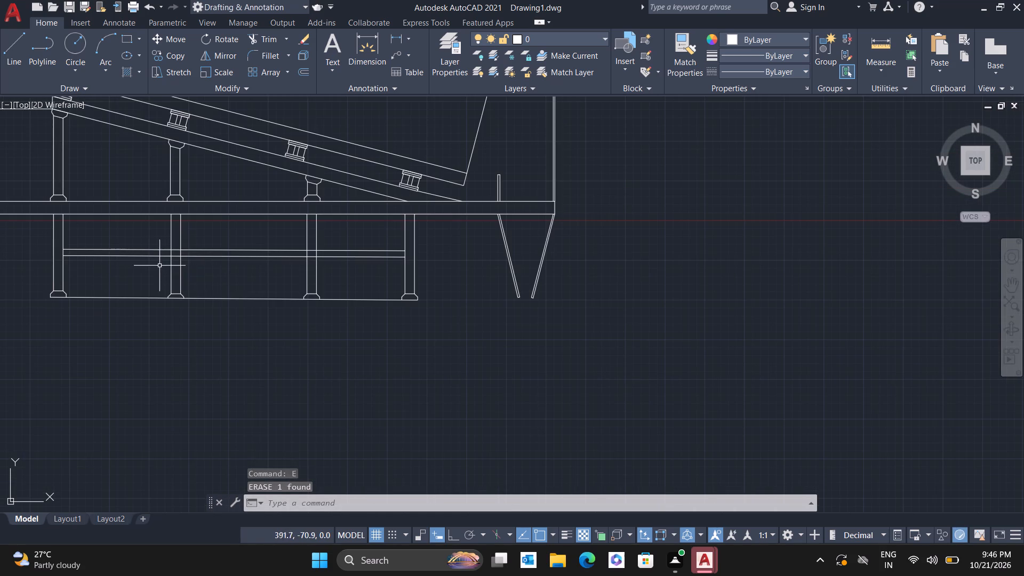
middle_click_drag(157, 267, 284, 268)
scroll(300, 250, "up", 1)
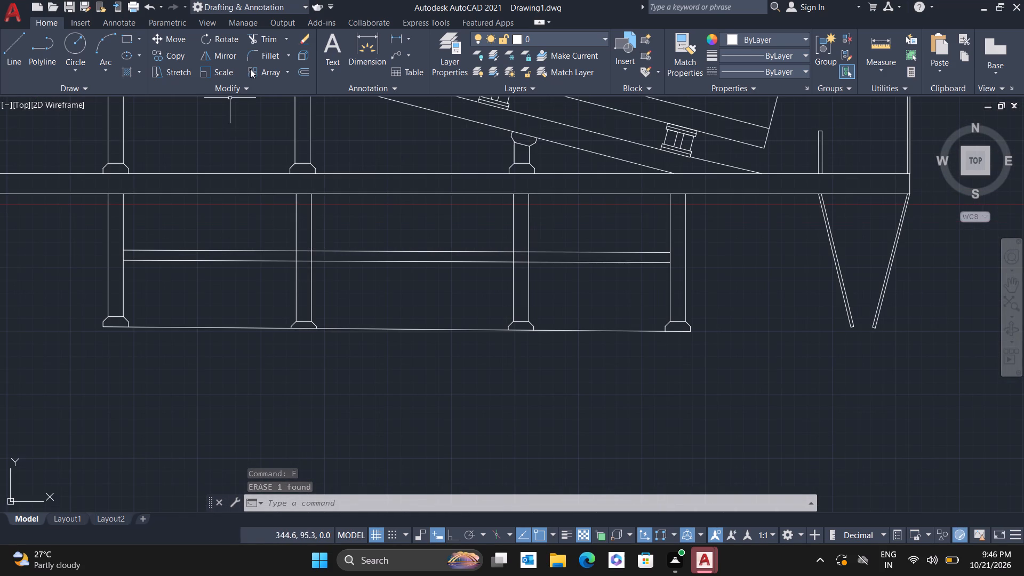
type("tr")
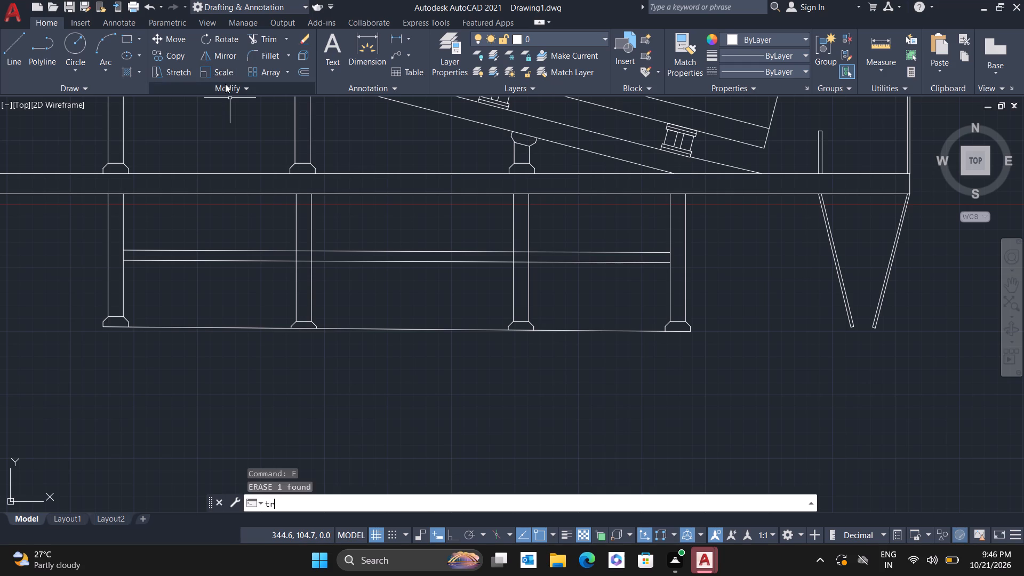
key("Return")
scroll(296, 236, "up", 2)
left_click_drag(320, 244, 314, 318)
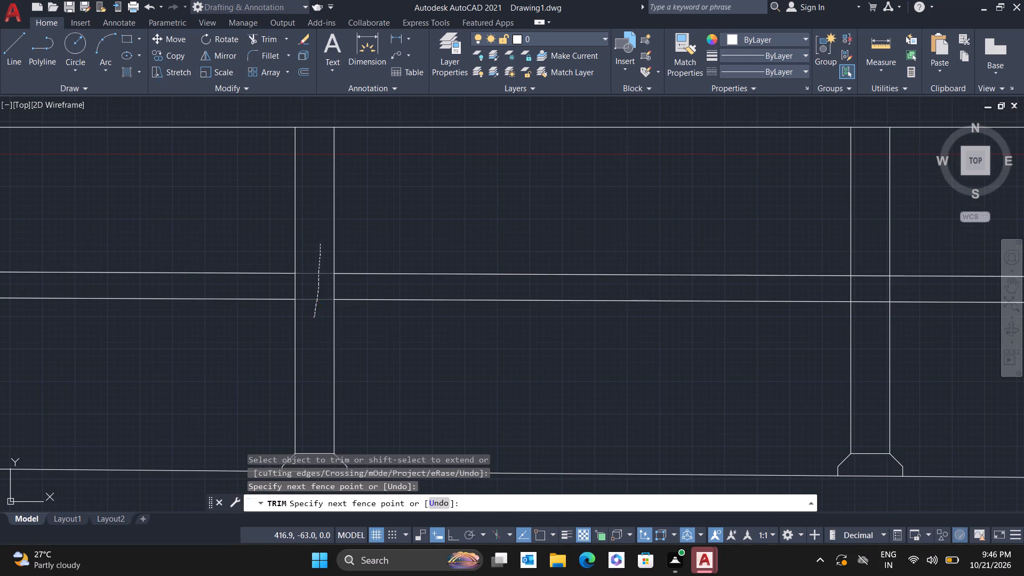
scroll(329, 293, "down", 2)
left_click_drag(545, 276, 546, 302)
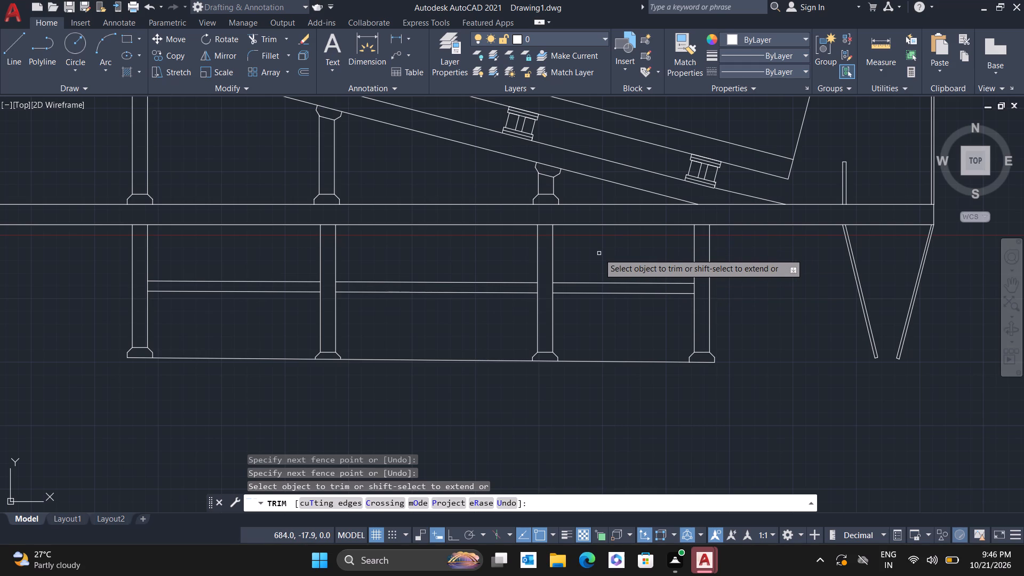
key("Escape")
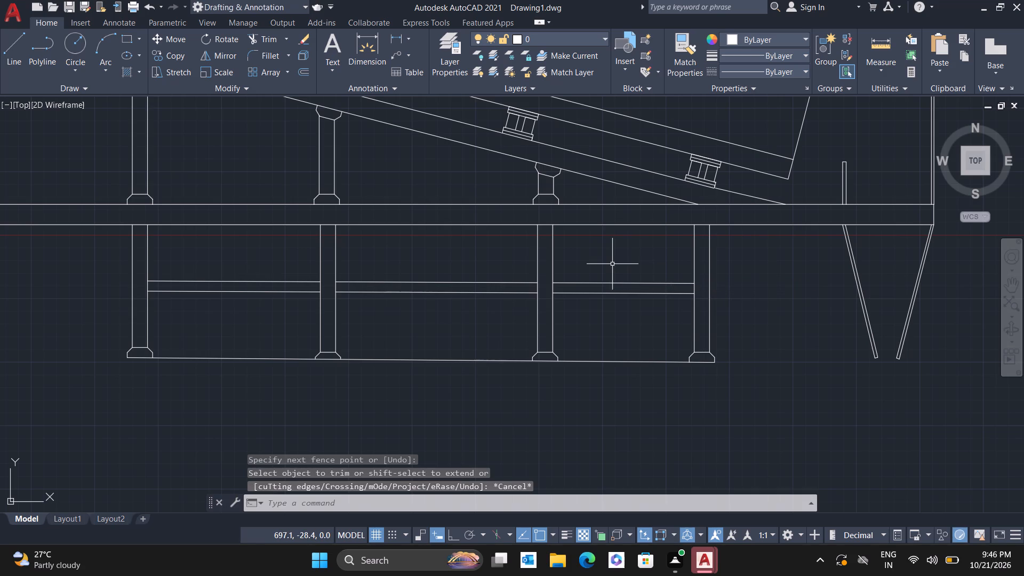
Draw a horizontal line across the first lower leg's shaft between the midpoints of its two edges.
scroll(611, 265, "down", 1)
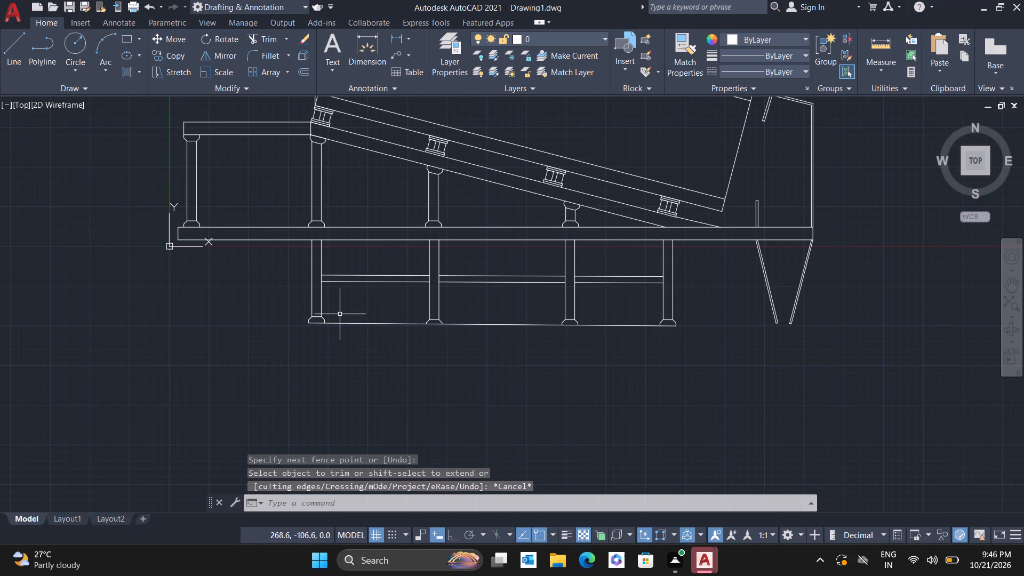
scroll(340, 314, "up", 2)
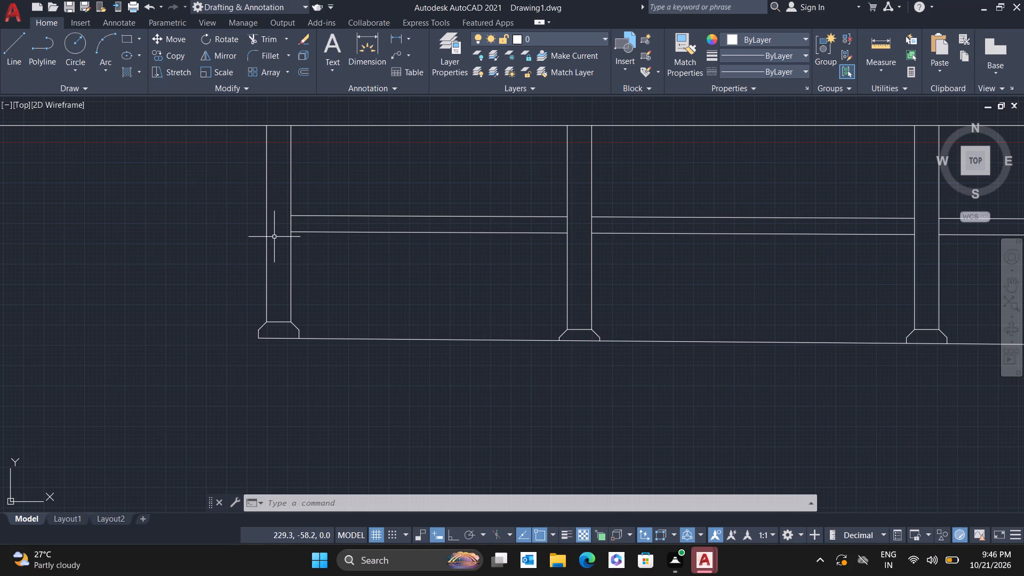
key("l")
key("Return")
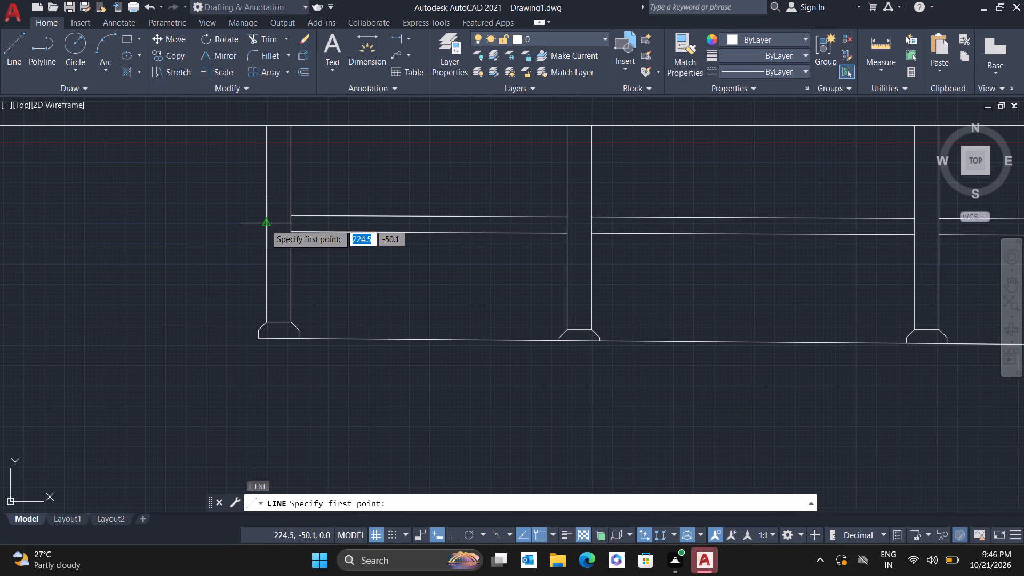
left_click(265, 224)
left_click(290, 226)
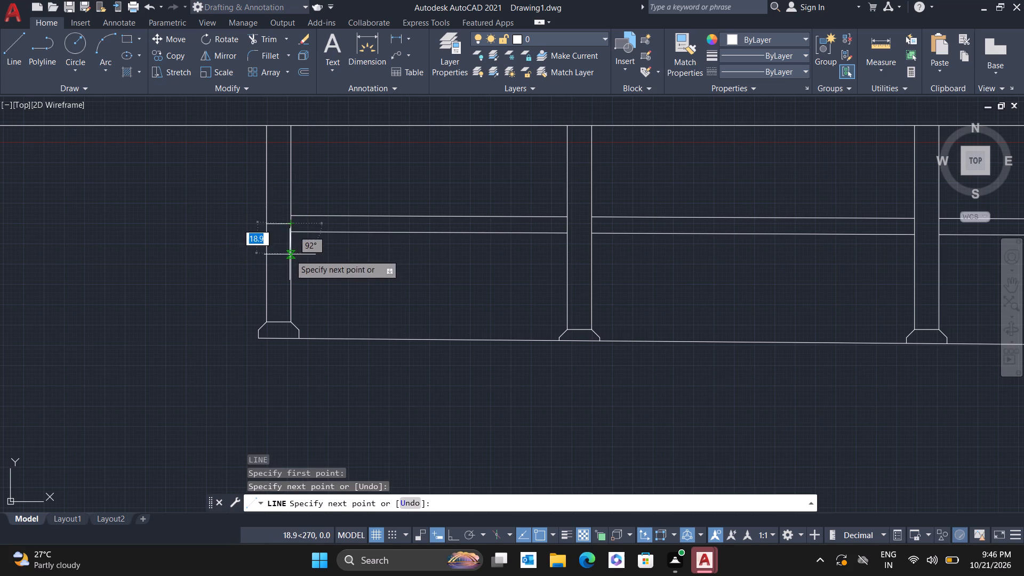
key("Escape")
Mirror the first lower leg's foot outline about the mid-shaft line, keeping the source objects.
scroll(297, 327, "up", 1)
left_click(314, 333)
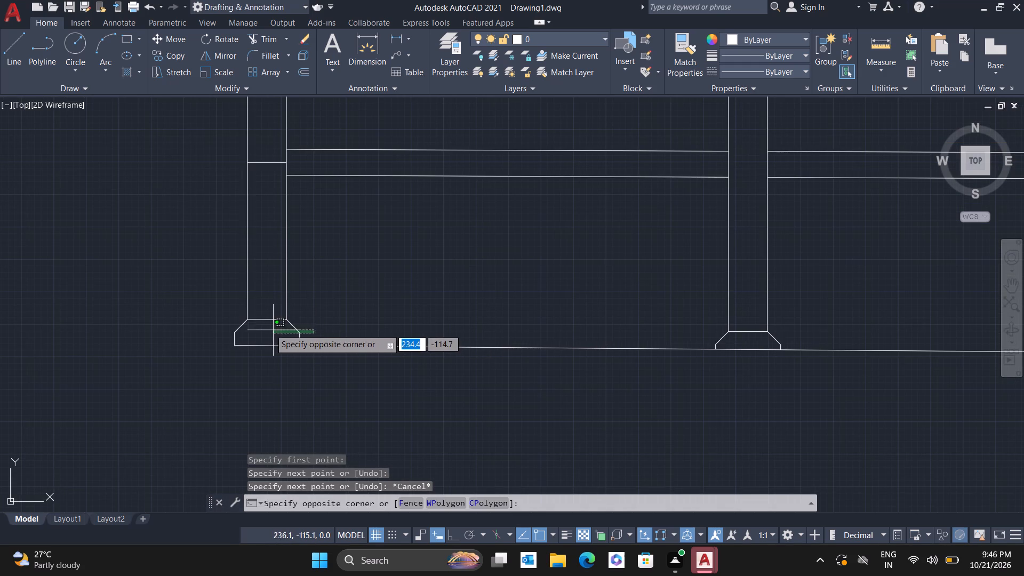
left_click(217, 325)
left_click(275, 326)
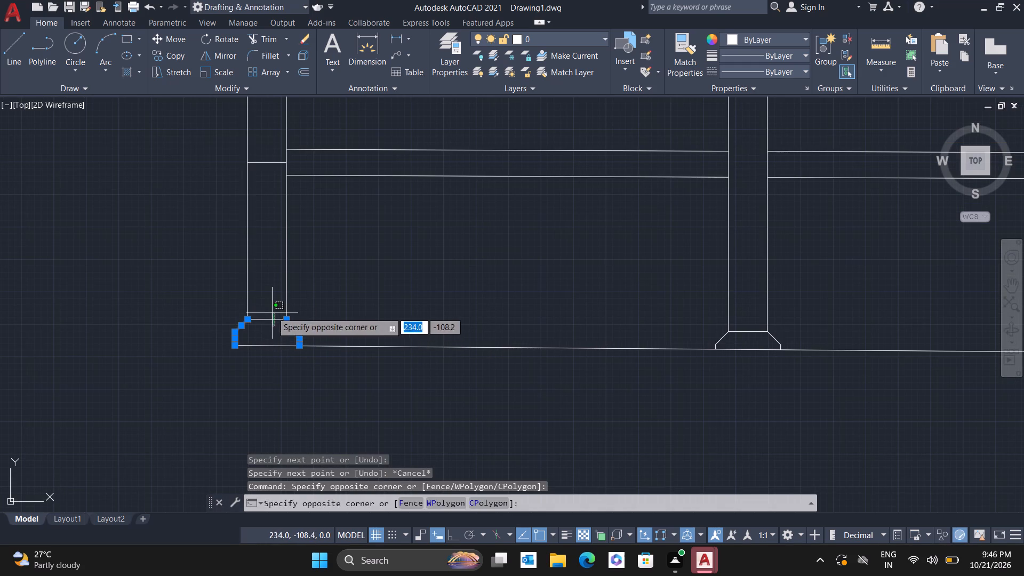
left_click(272, 310)
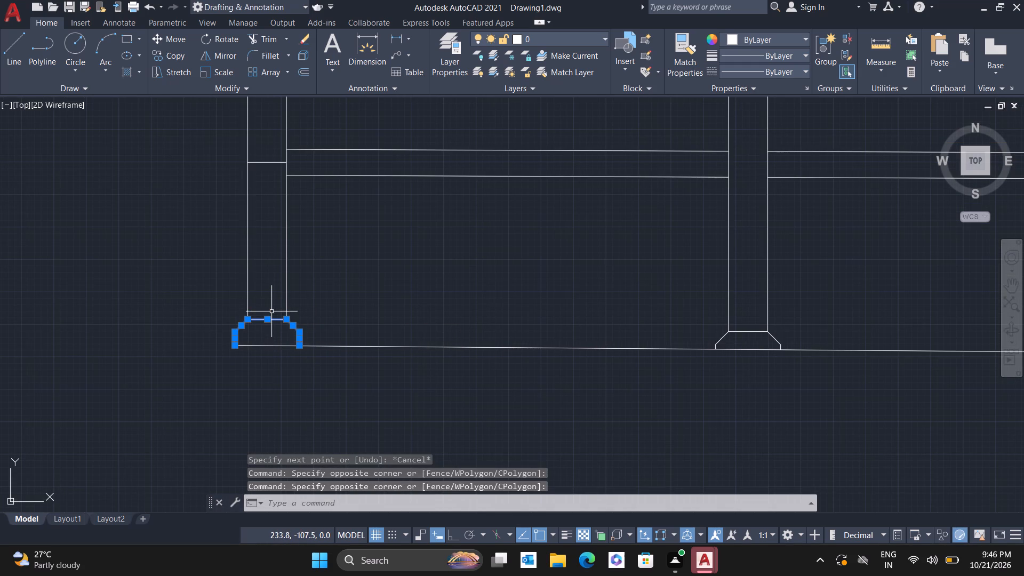
left_click(221, 52)
left_click(284, 164)
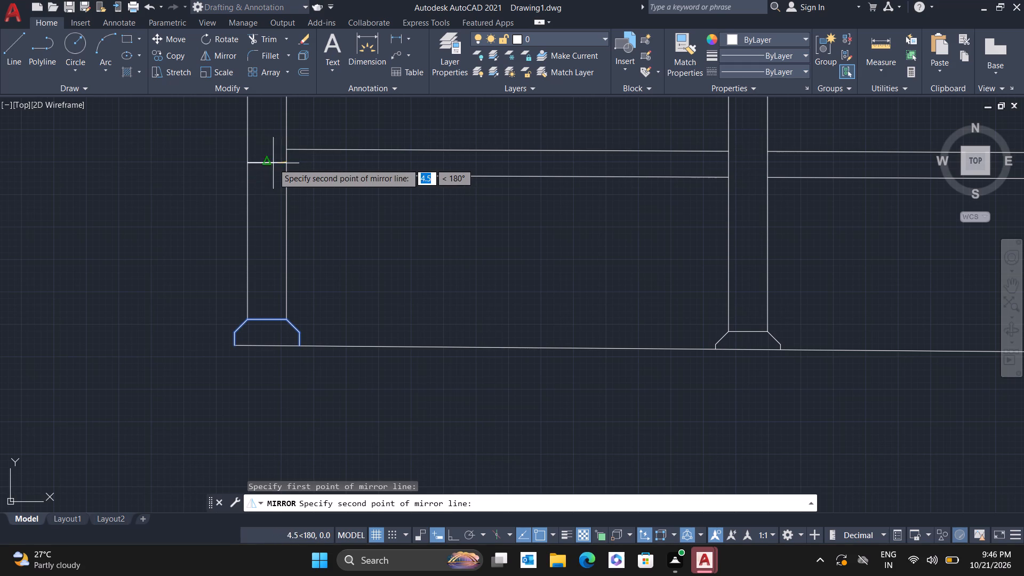
left_click(251, 162)
scroll(263, 166, "down", 2)
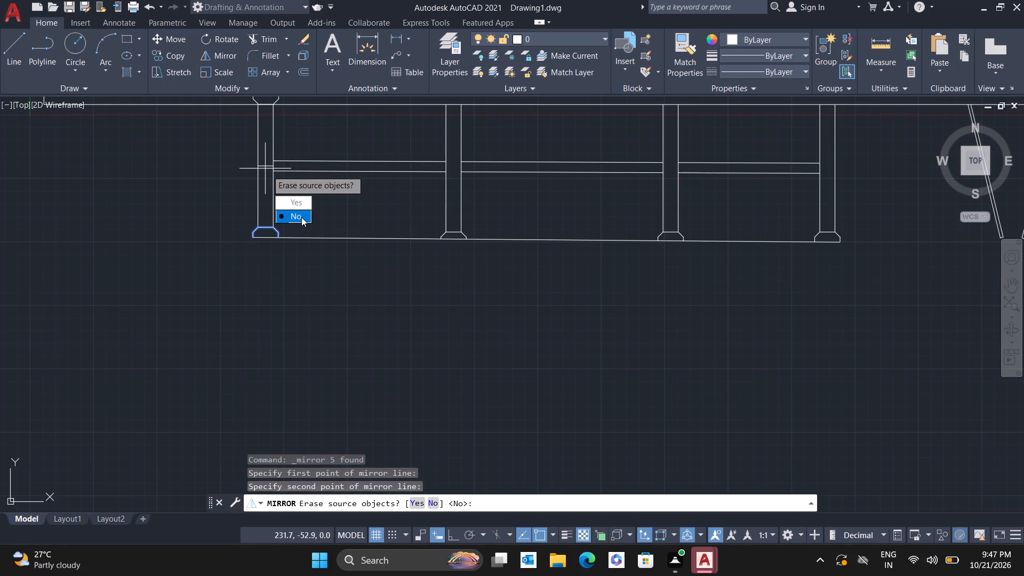
left_click_drag(301, 217, 251, 162)
Move the mirrored foot outline down so its open upper ends meet the underside of the base.
scroll(243, 81, "down", 1)
middle_click_drag(239, 132, 222, 226)
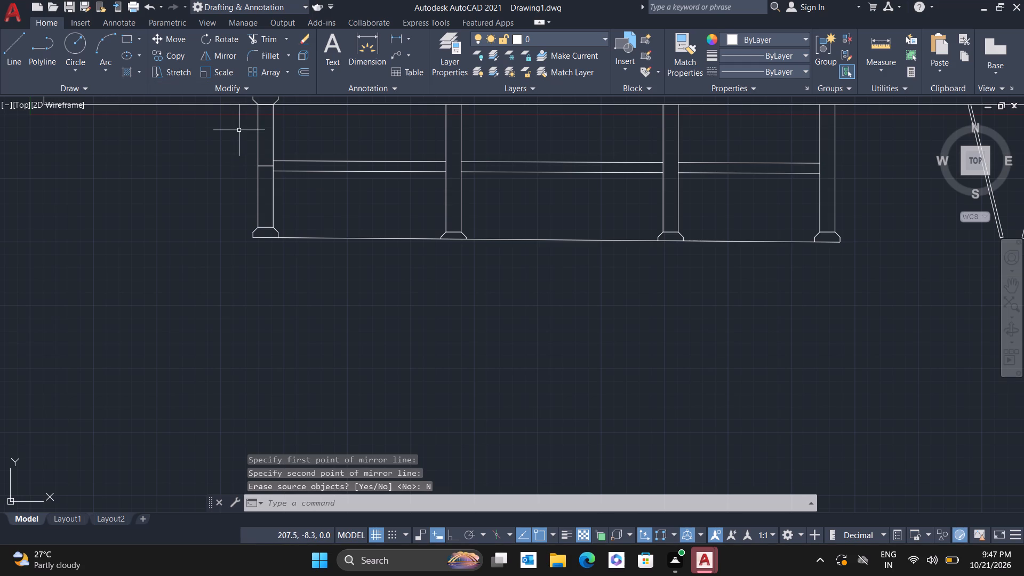
scroll(240, 199, "up", 3)
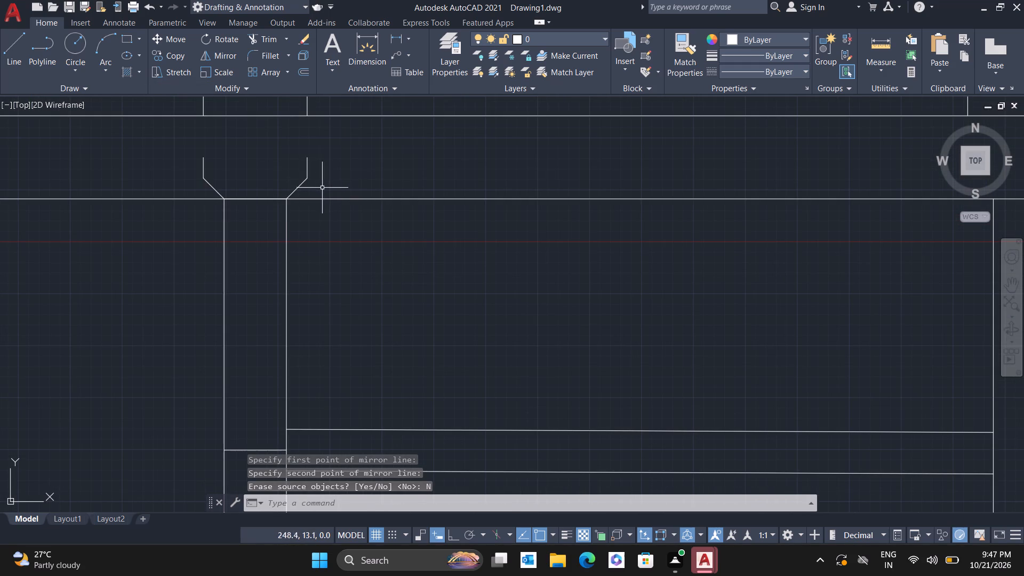
left_click(321, 188)
left_click(180, 155)
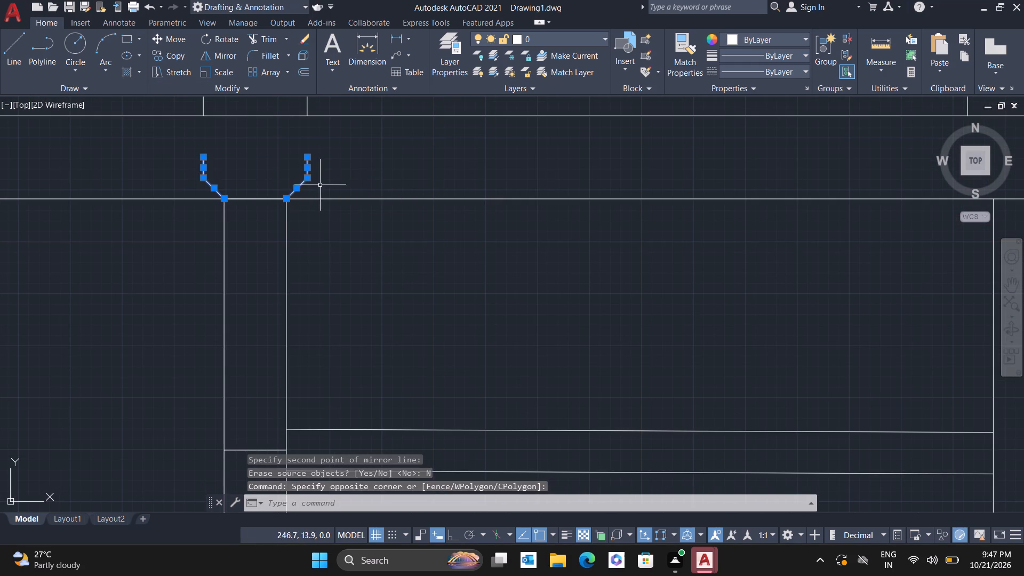
key("m")
left_click(383, 215)
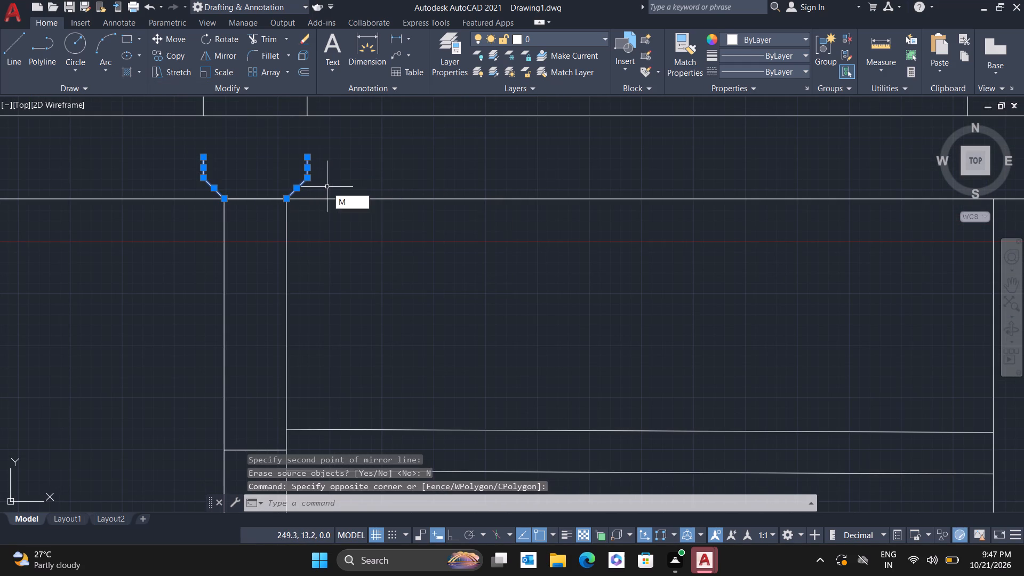
left_click(309, 155)
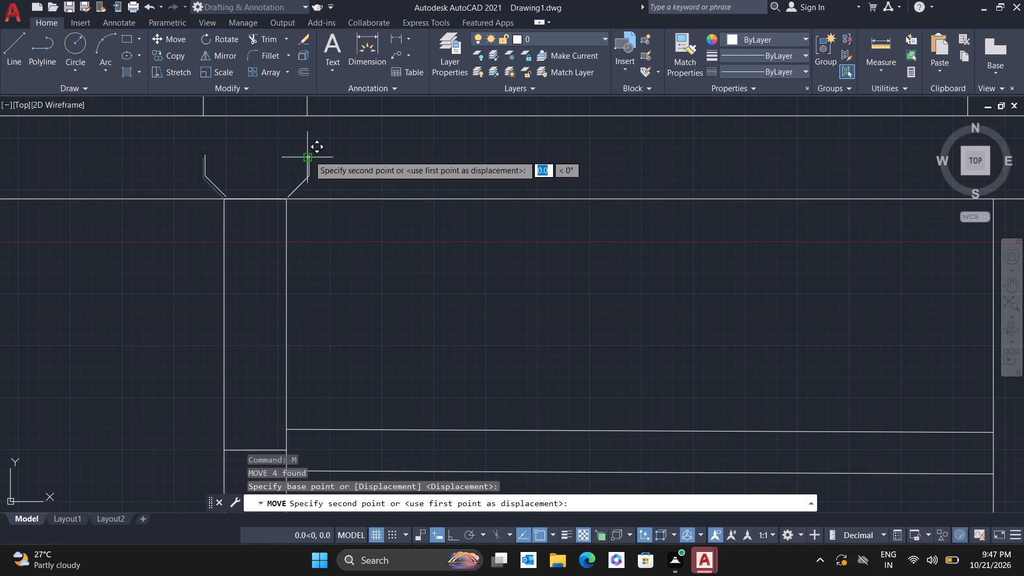
left_click(310, 199)
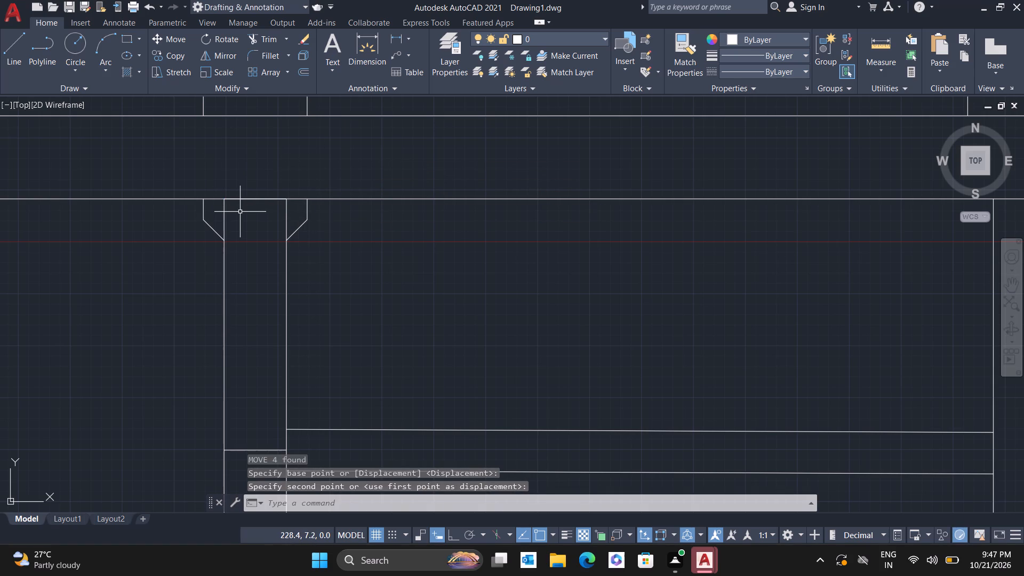
Draw a horizontal line across the first lower leg's shaft between the lower corners of its new cap.
key("l")
key("Return")
left_click(224, 243)
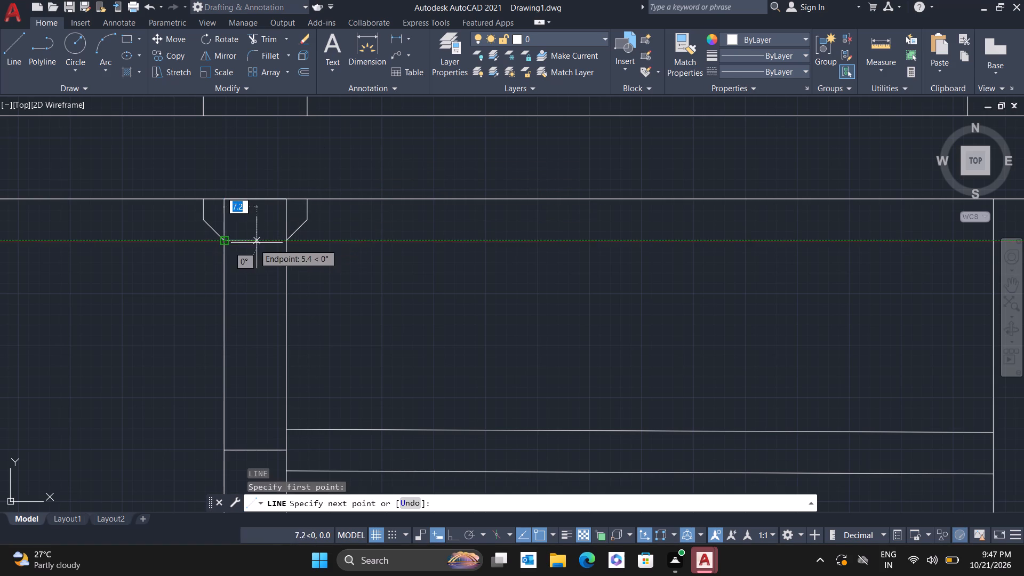
left_click(286, 243)
key("Escape")
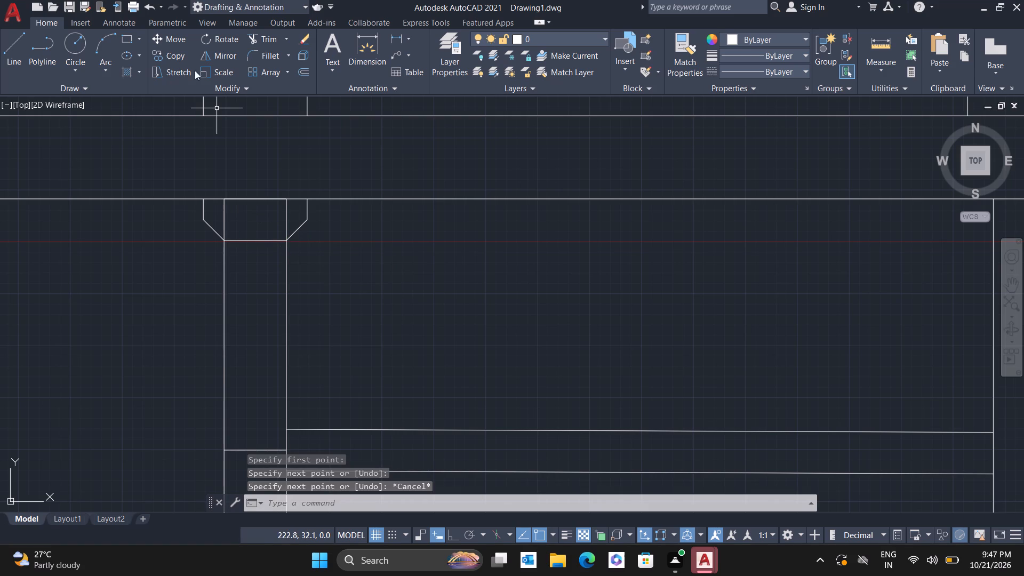
Trim away the left shaft edge of the first lower leg where it runs inside the new cap.
left_click(270, 41)
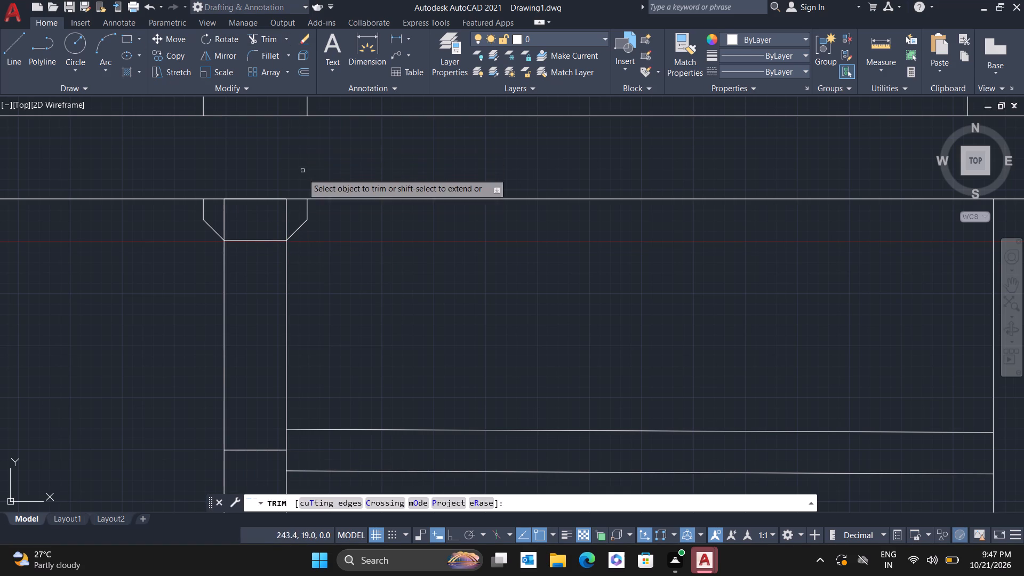
left_click_drag(298, 211, 287, 213)
left_click_drag(241, 207, 233, 205)
left_click(230, 205)
left_click_drag(228, 205, 223, 207)
double_click(222, 208)
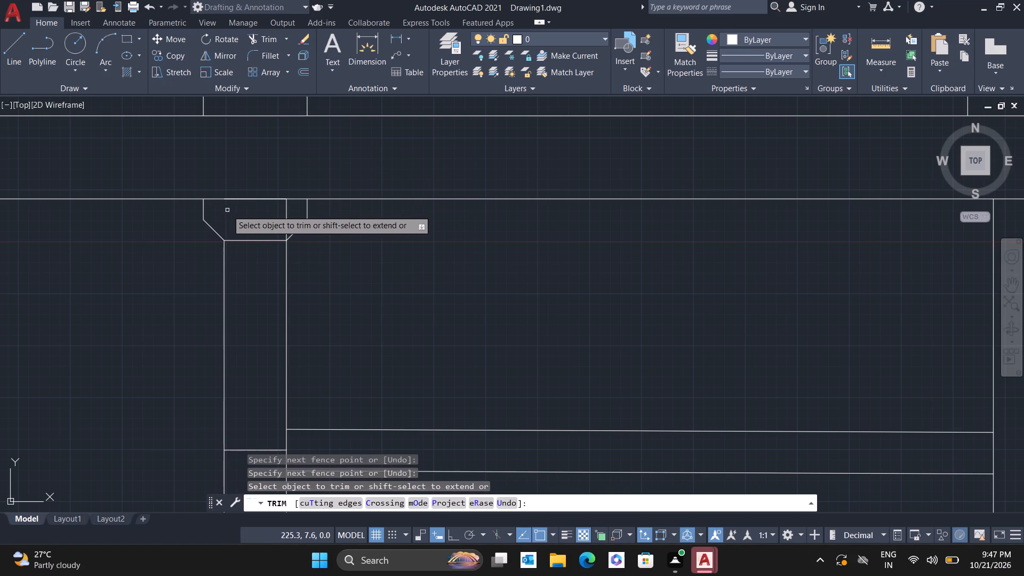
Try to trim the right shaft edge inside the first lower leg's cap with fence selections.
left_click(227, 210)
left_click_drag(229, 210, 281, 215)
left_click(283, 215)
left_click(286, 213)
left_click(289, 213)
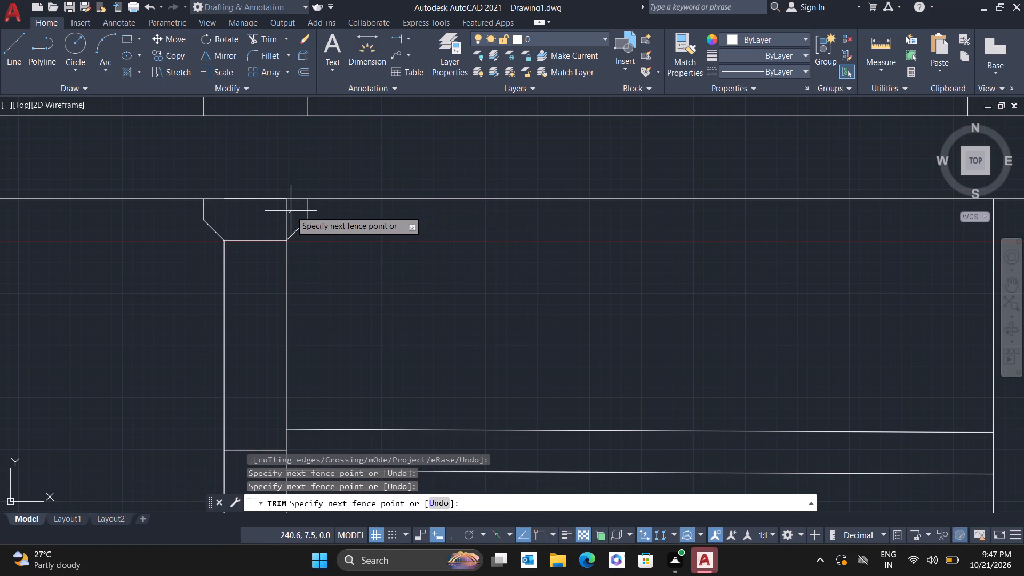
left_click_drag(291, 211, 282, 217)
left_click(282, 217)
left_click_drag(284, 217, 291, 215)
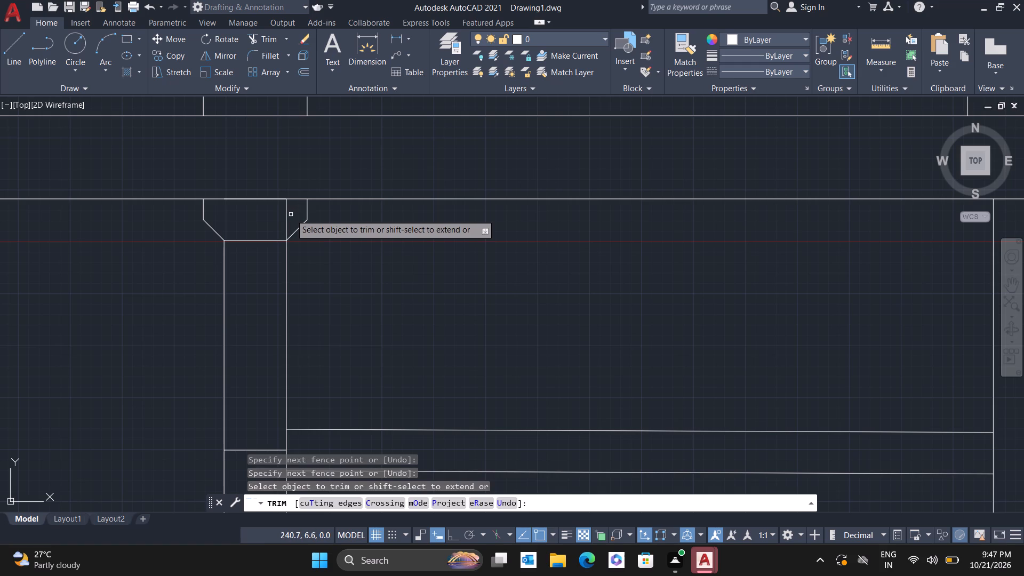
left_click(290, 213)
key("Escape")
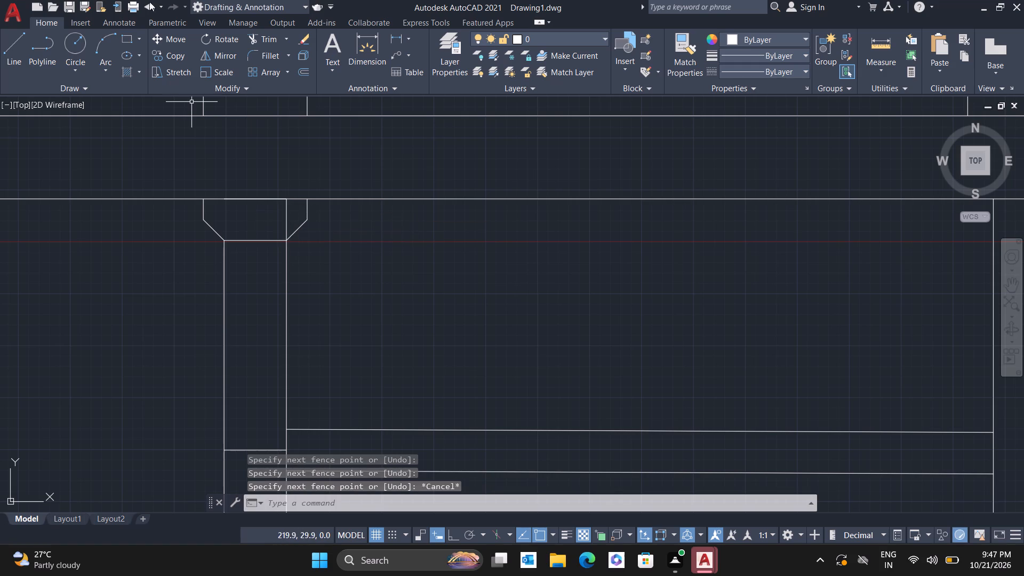
Trim away the right shaft edge of the first lower leg where it runs inside the new cap.
double_click(268, 37)
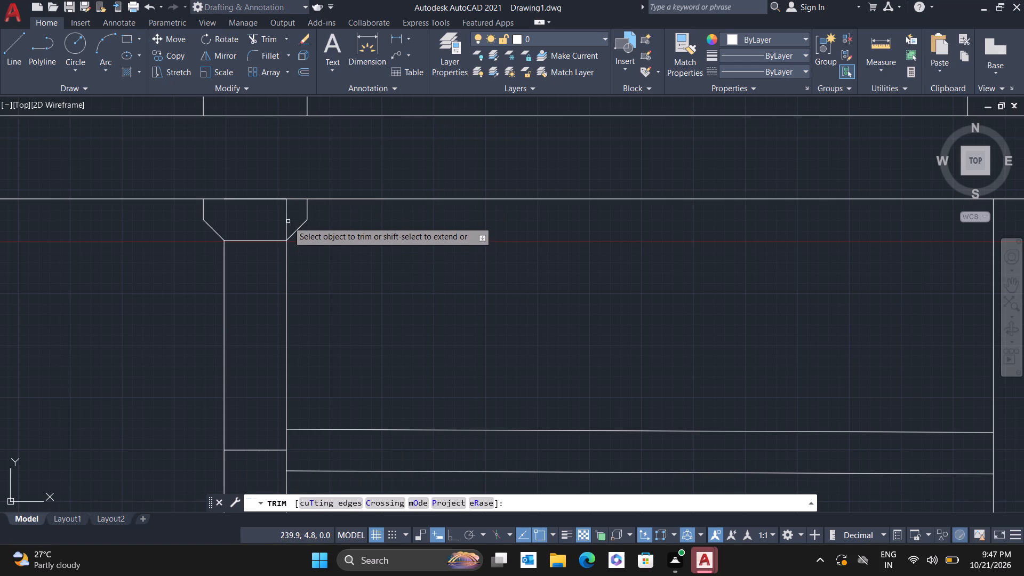
left_click(286, 217)
scroll(389, 290, "down", 1)
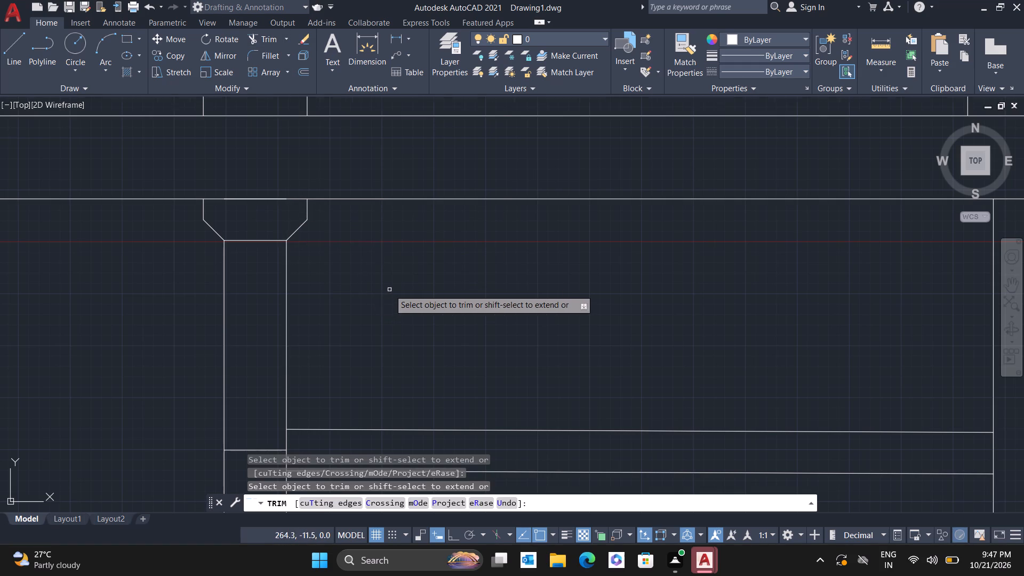
scroll(389, 290, "down", 2)
middle_click_drag(427, 291, 320, 238)
key("Escape")
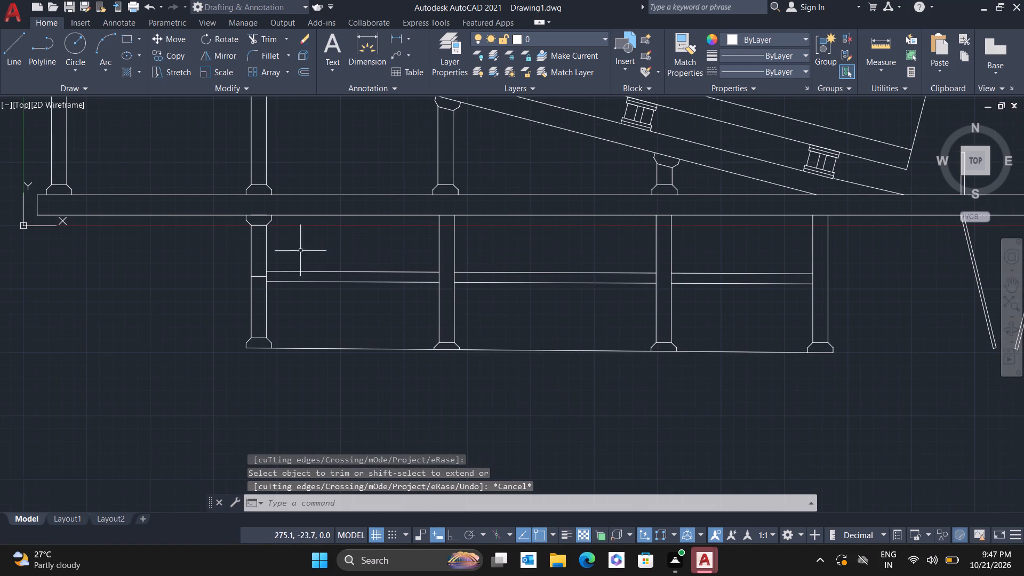
Erase the horizontal mid-shaft line across the first lower leg.
left_click(260, 278)
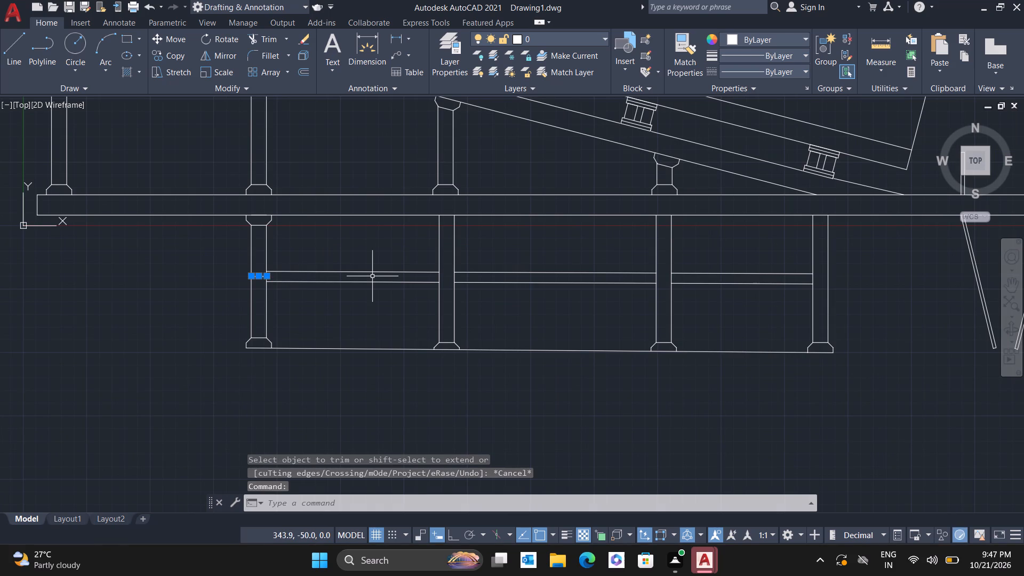
key("e")
key("Return")
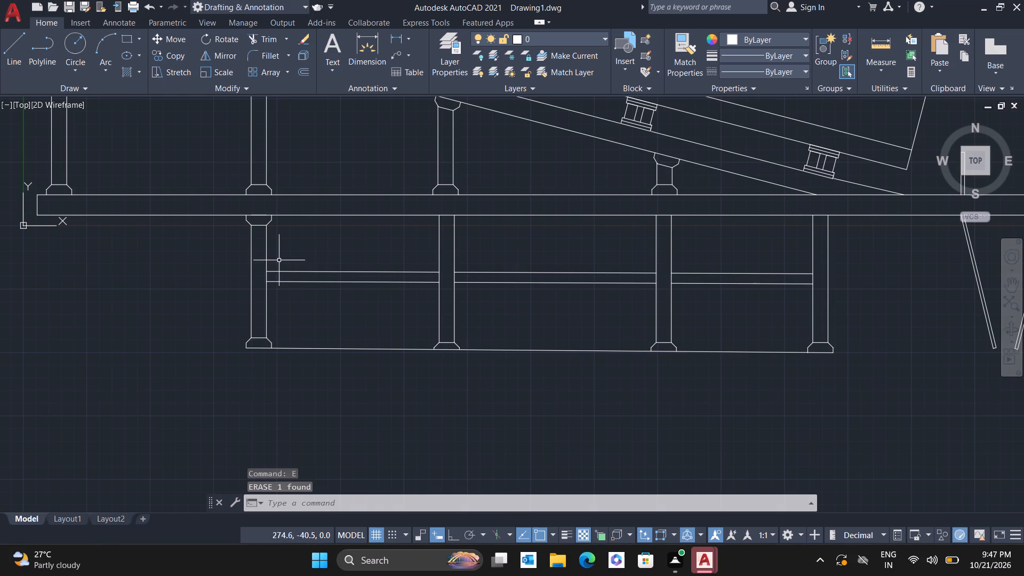
Copy the first lower leg's cap outline with its bottom line onto the other three lower legs, using its lower-left corner as base point.
scroll(261, 228, "up", 3)
left_click_drag(299, 212, 290, 210)
left_click(182, 190)
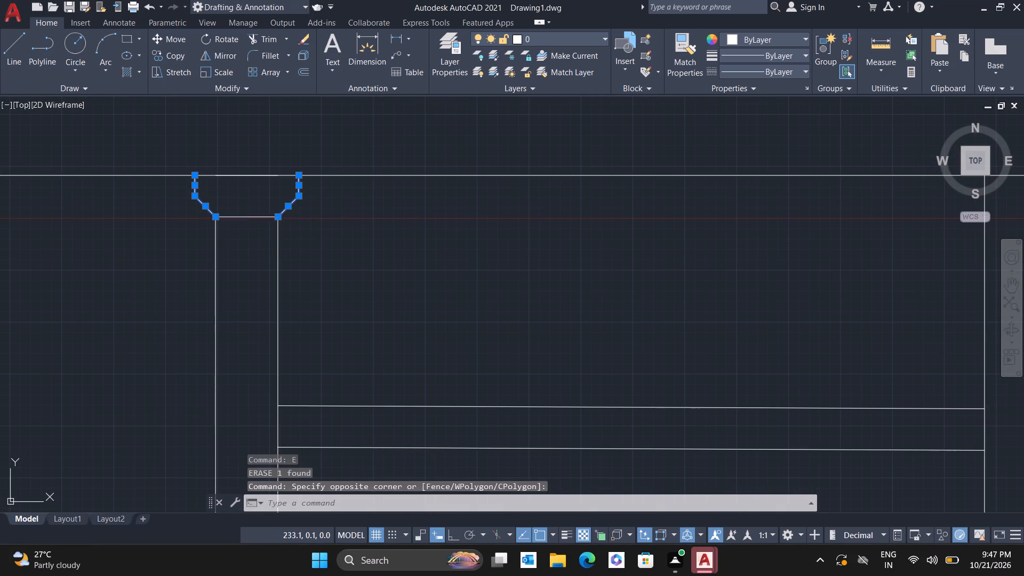
left_click(251, 218)
left_click(167, 57)
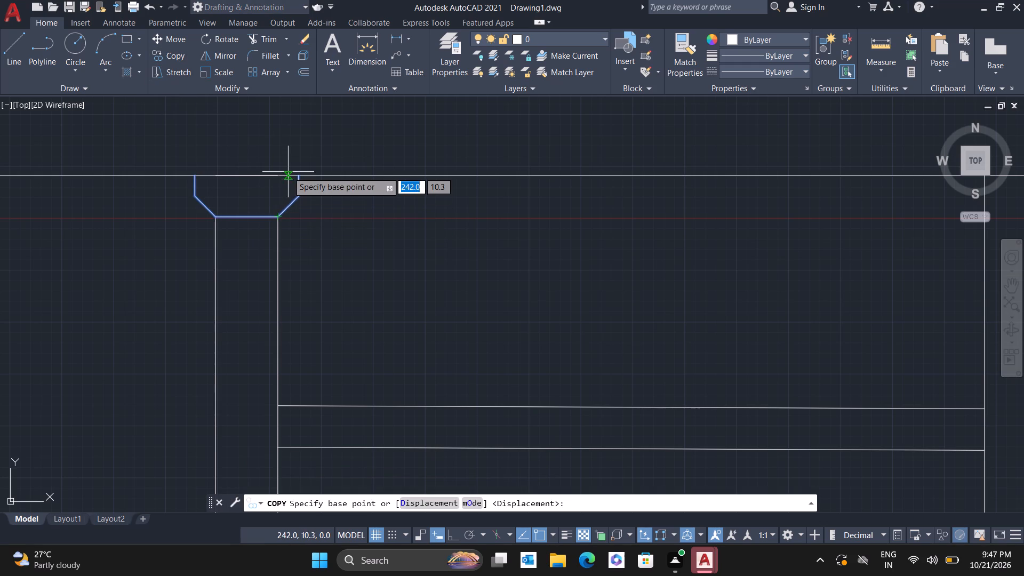
left_click(214, 216)
scroll(516, 232, "down", 3)
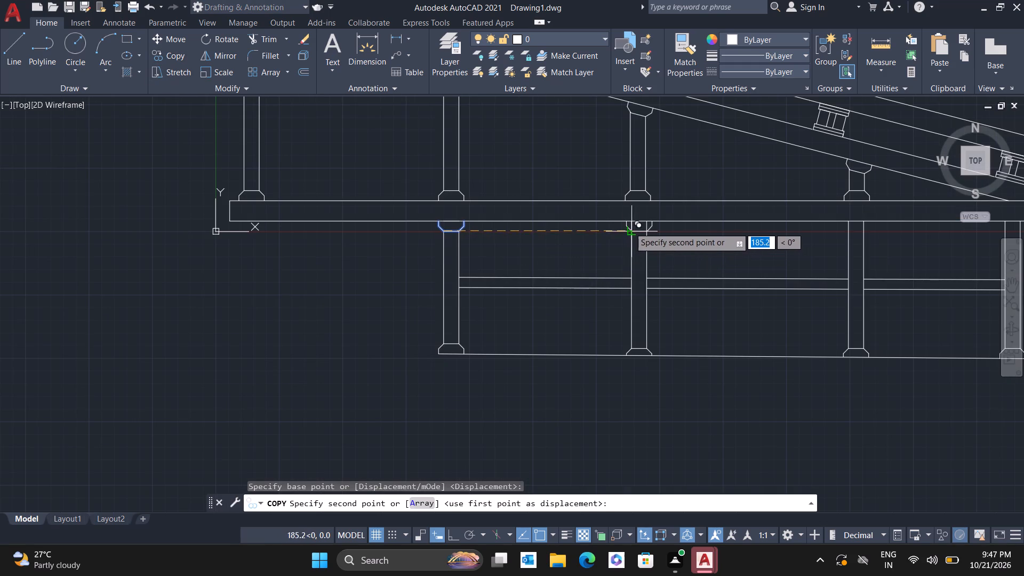
scroll(630, 225, "up", 3)
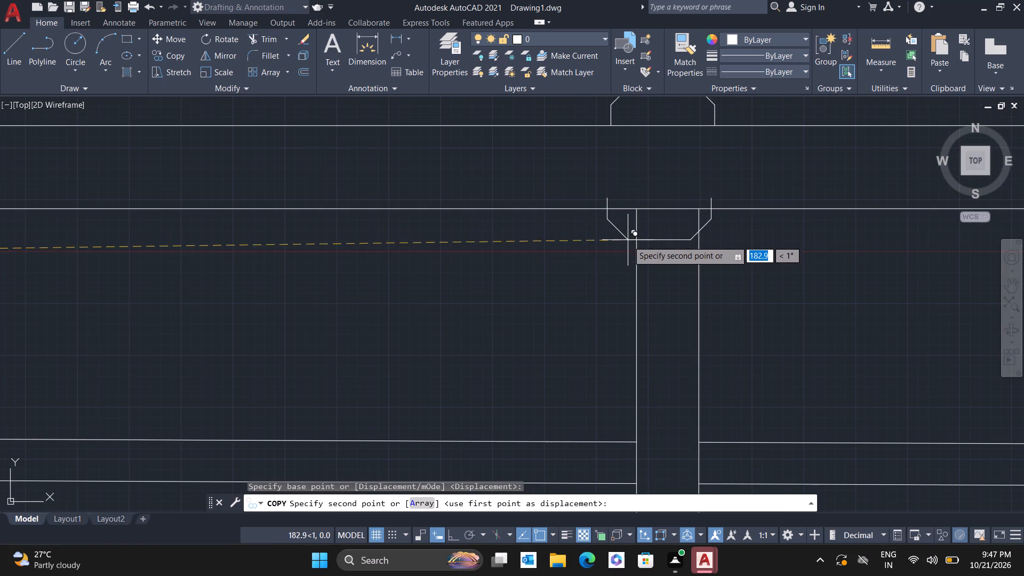
left_click(636, 249)
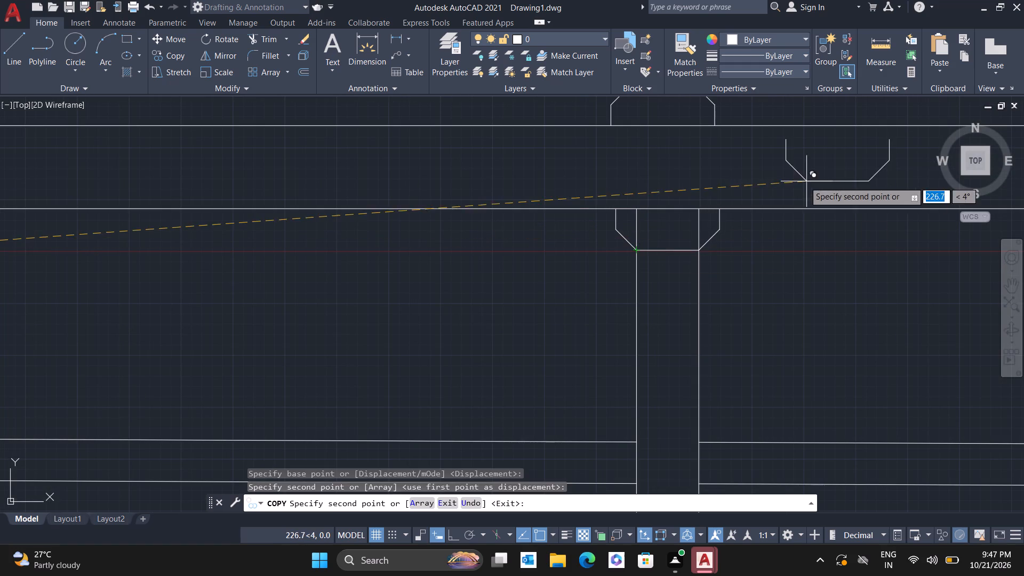
scroll(771, 201, "down", 2)
middle_click_drag(748, 212, 43, 165)
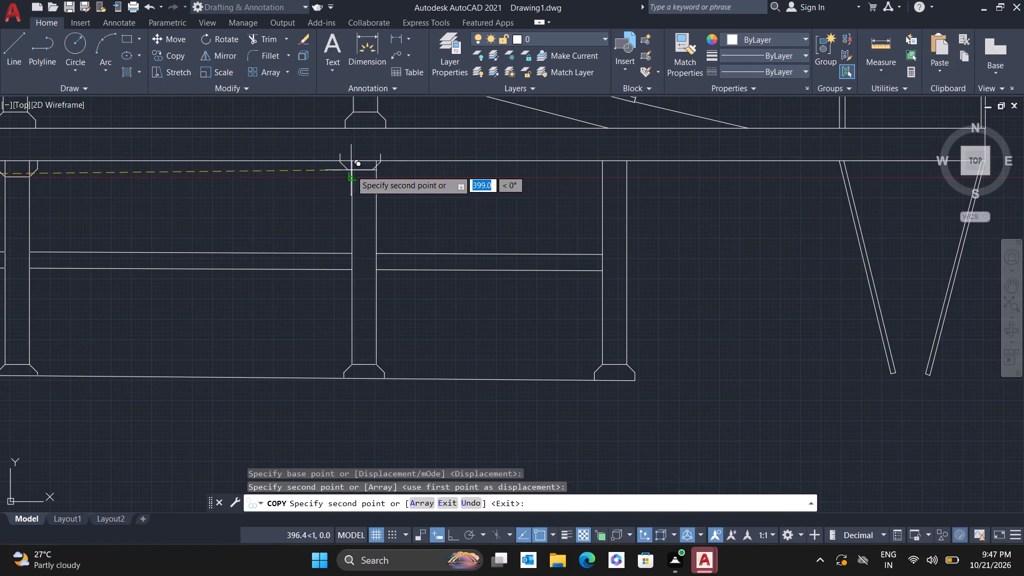
left_click(351, 176)
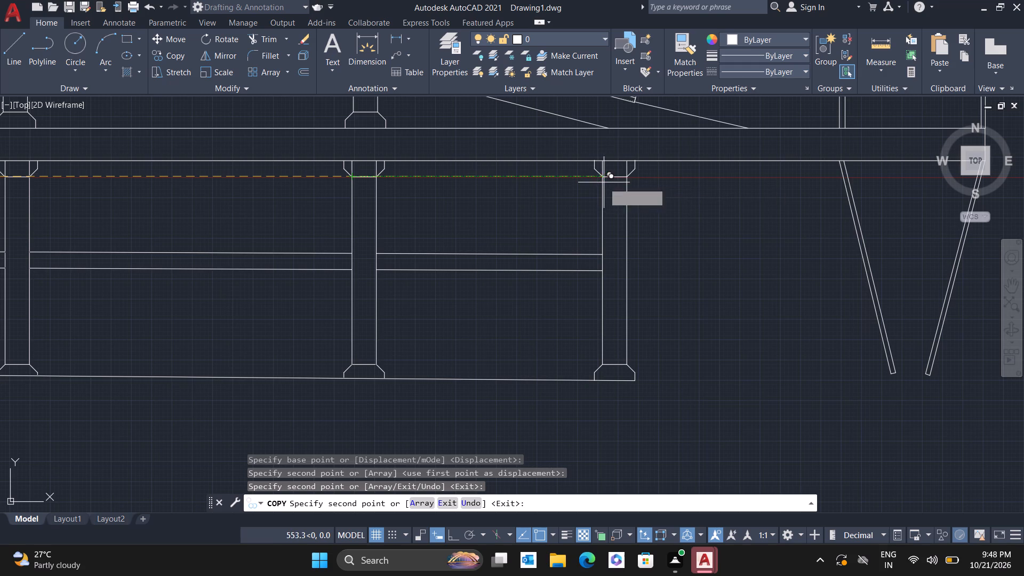
scroll(604, 181, "up", 4)
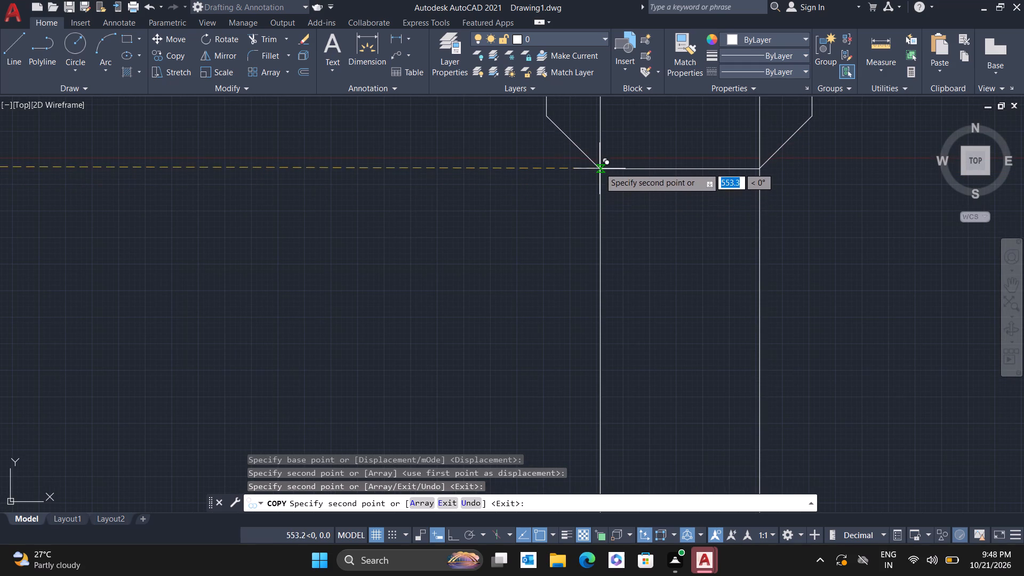
left_click(602, 157)
scroll(570, 174, "down", 3)
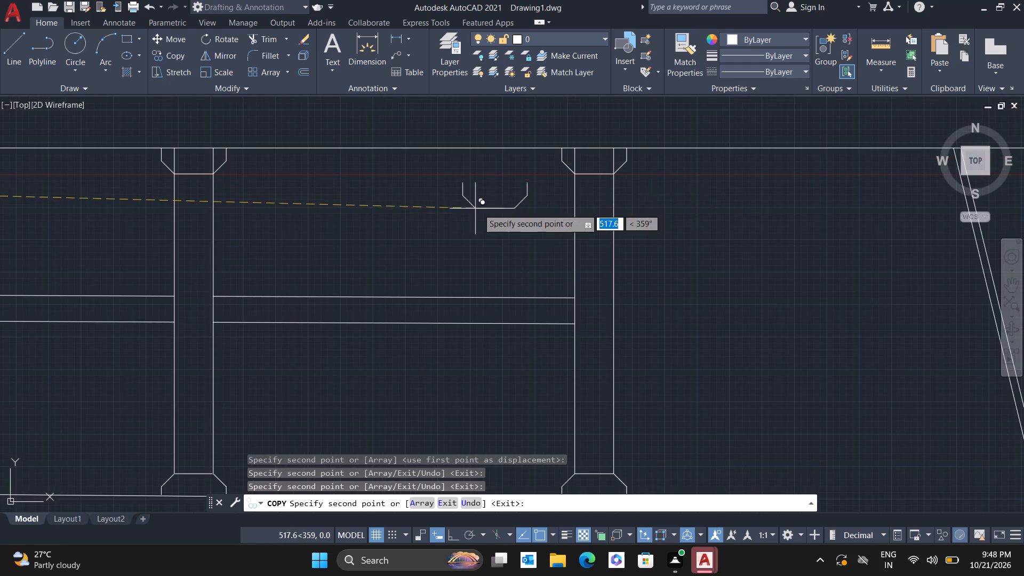
key("Escape")
Trim away both shaft edges inside the caps of the second, third and fourth lower legs.
scroll(379, 209, "down", 4)
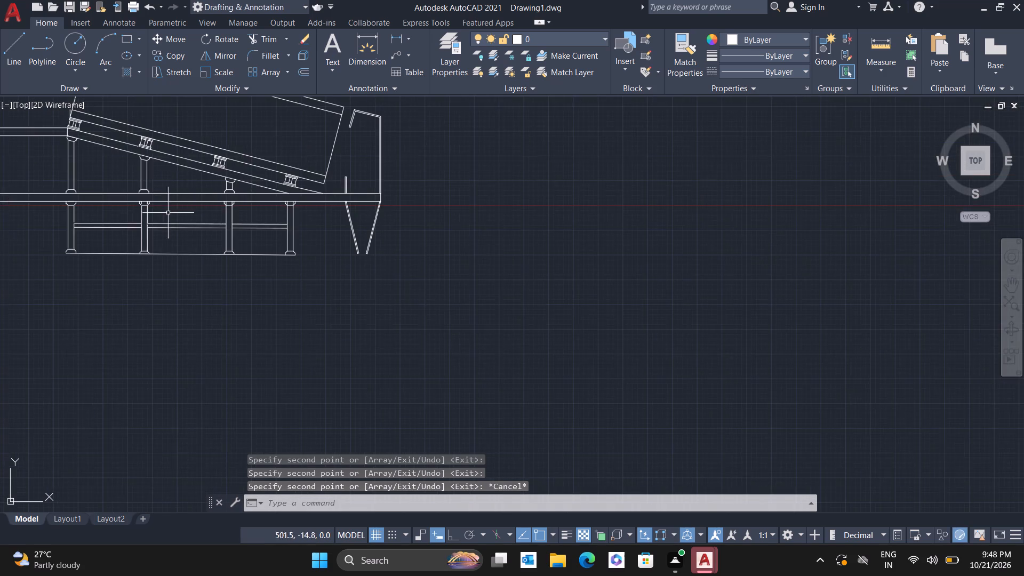
middle_click_drag(138, 218, 296, 228)
scroll(305, 213, "up", 5)
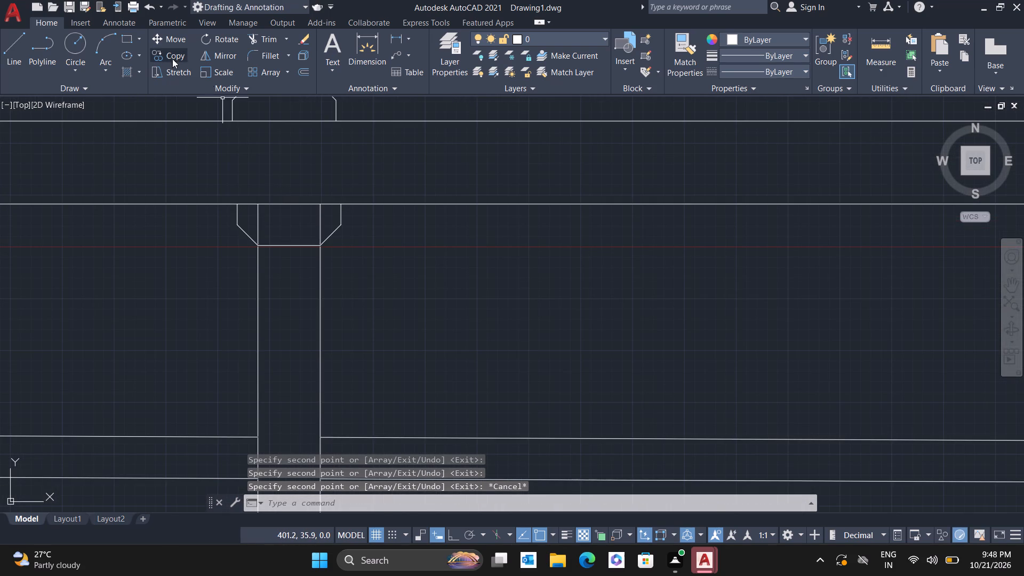
left_click(262, 38)
scroll(273, 210, "up", 3)
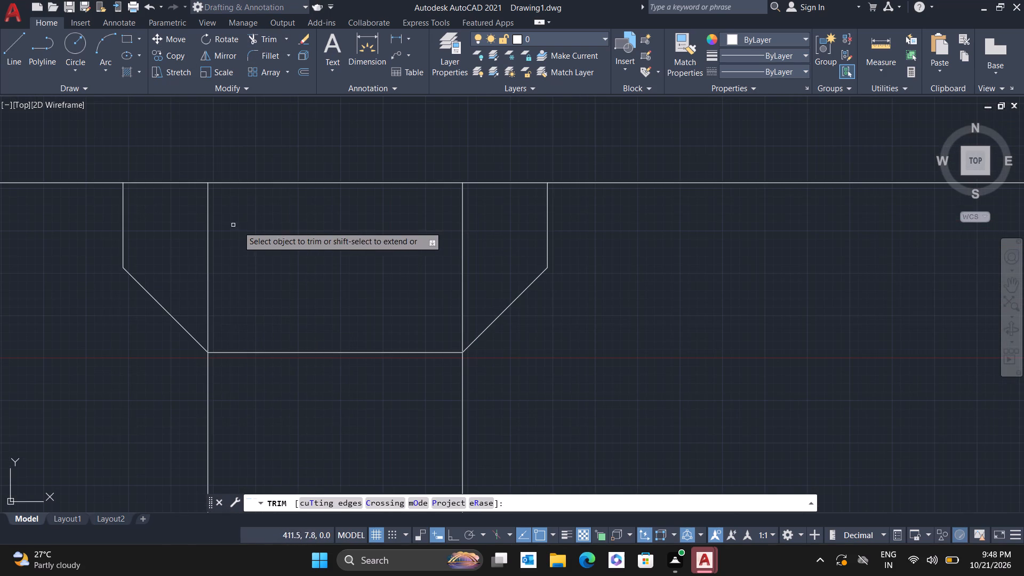
left_click_drag(191, 227, 488, 258)
scroll(484, 255, "down", 6)
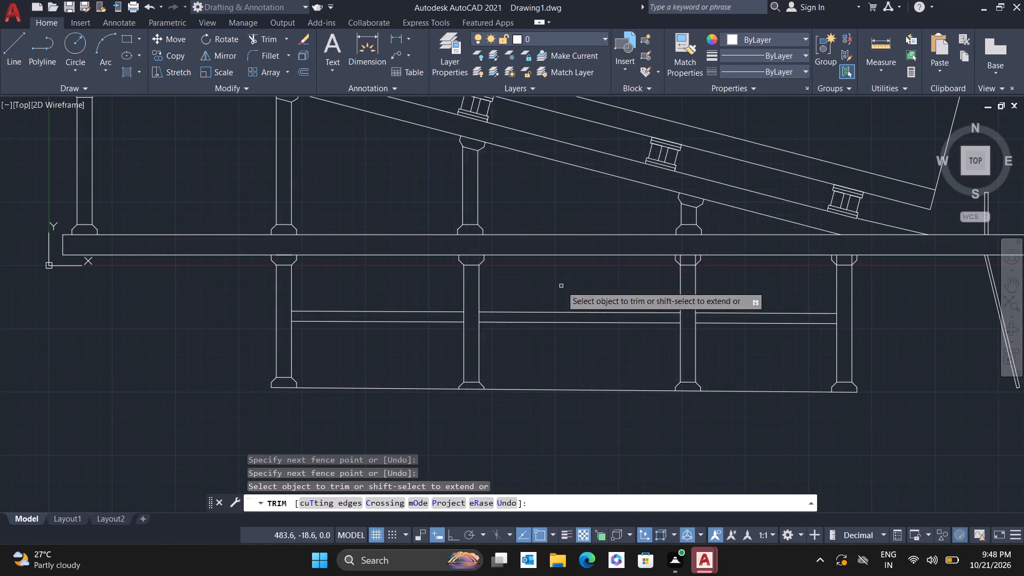
scroll(699, 265, "up", 4)
left_click_drag(576, 229, 697, 225)
scroll(697, 225, "down", 4)
scroll(838, 230, "up", 5)
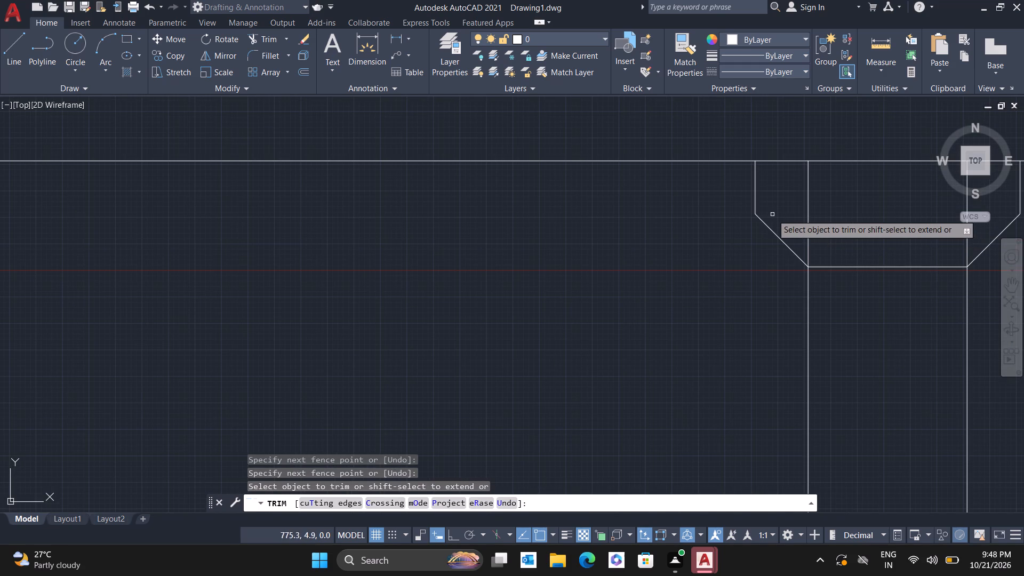
left_click_drag(773, 214, 970, 214)
scroll(969, 214, "down", 3)
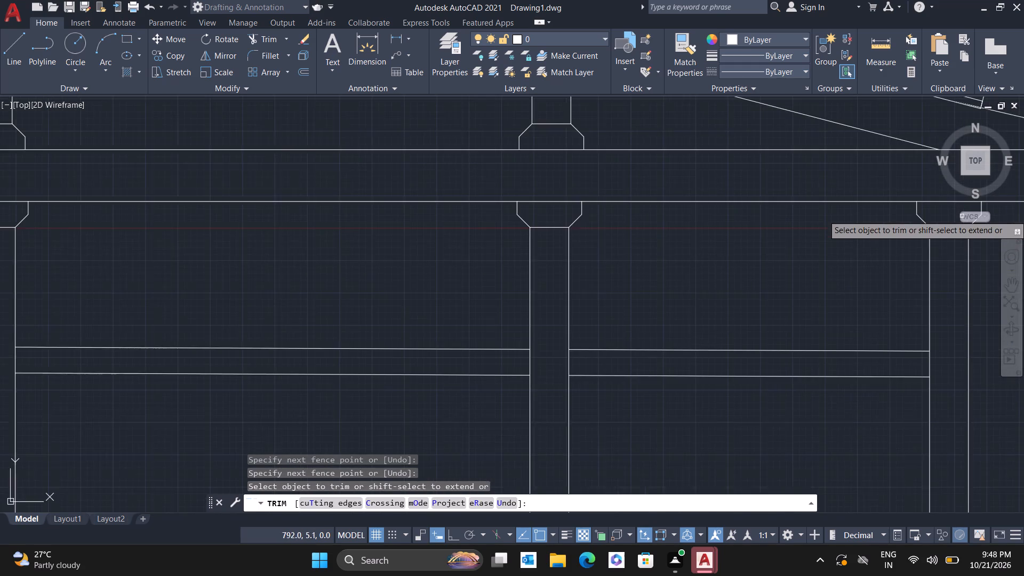
scroll(951, 217, "down", 2)
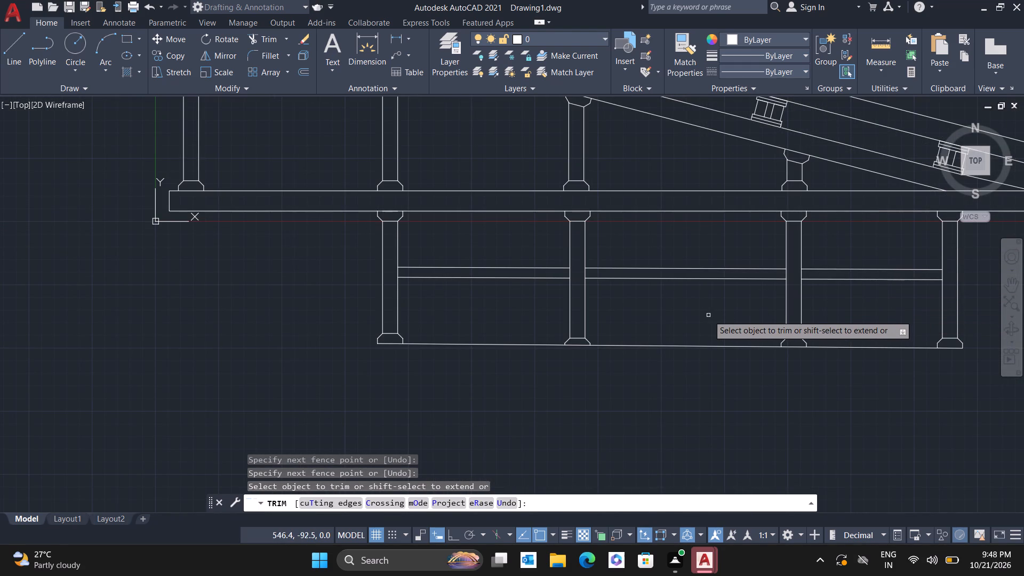
key("Escape")
Examine the row of capped lower legs, the converging legs and the hooked post.
scroll(705, 315, "down", 1)
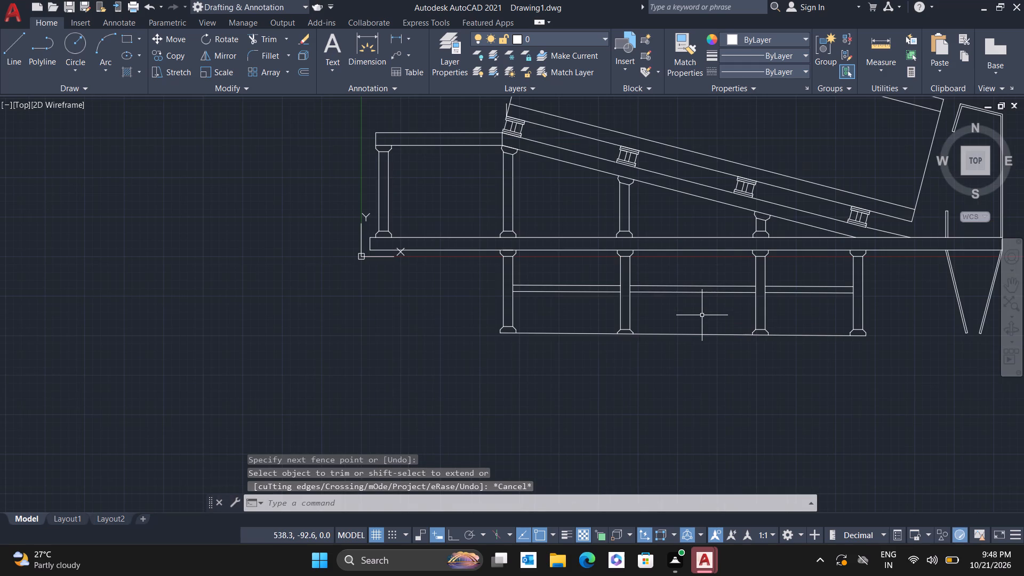
scroll(690, 283, "down", 2)
middle_click_drag(737, 293, 661, 280)
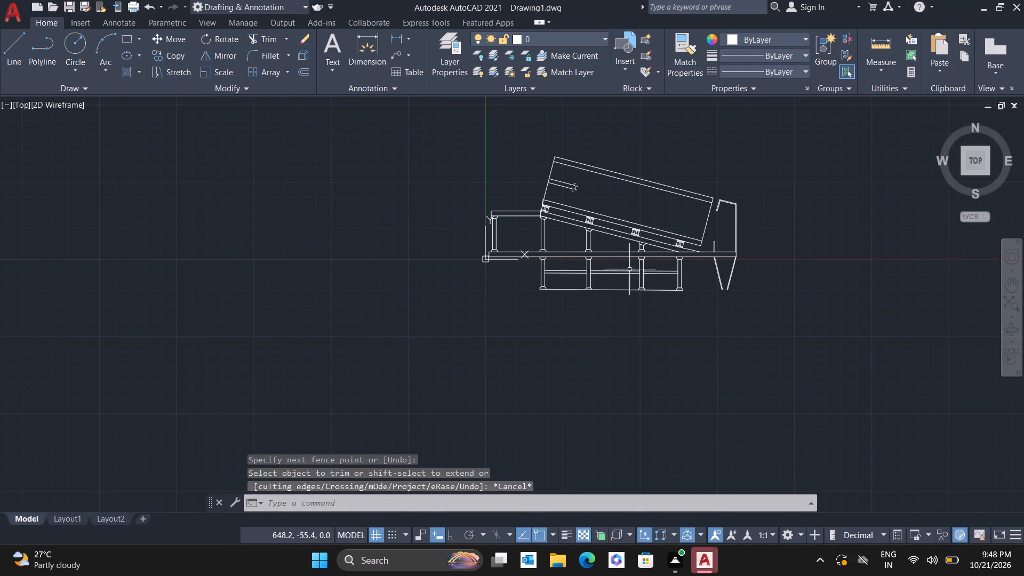
scroll(617, 266, "up", 3)
scroll(404, 292, "up", 2)
middle_click_drag(229, 266, 373, 377)
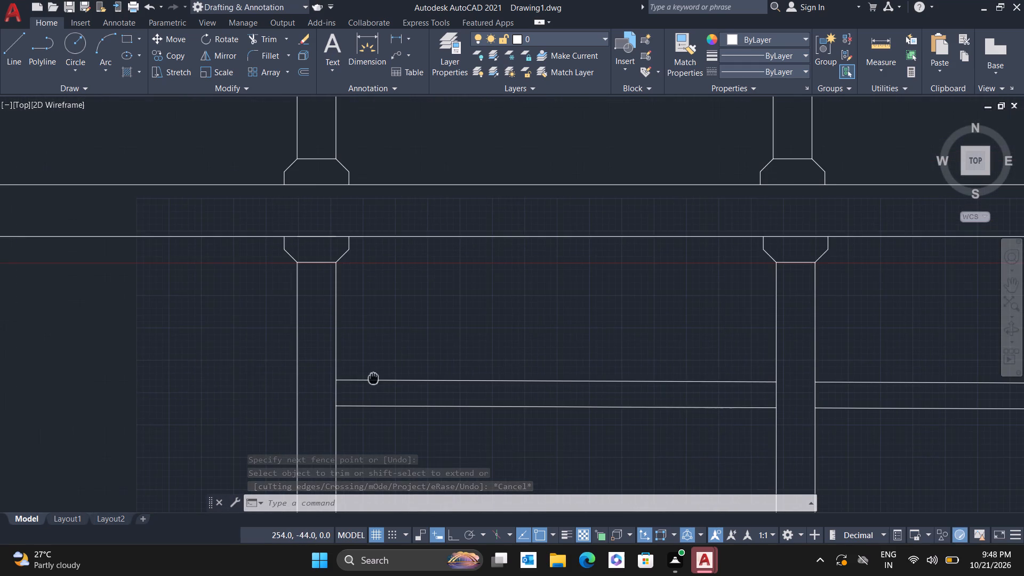
scroll(350, 328, "up", 1)
scroll(383, 343, "down", 2)
middle_click_drag(386, 353, 338, 229)
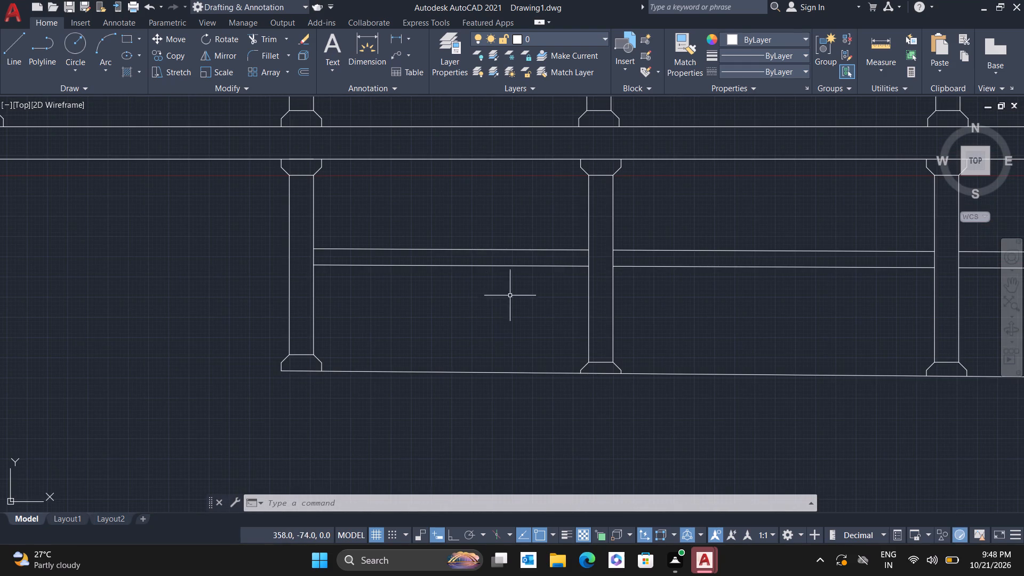
middle_click_drag(567, 310, 272, 258)
middle_click_drag(716, 328, 385, 330)
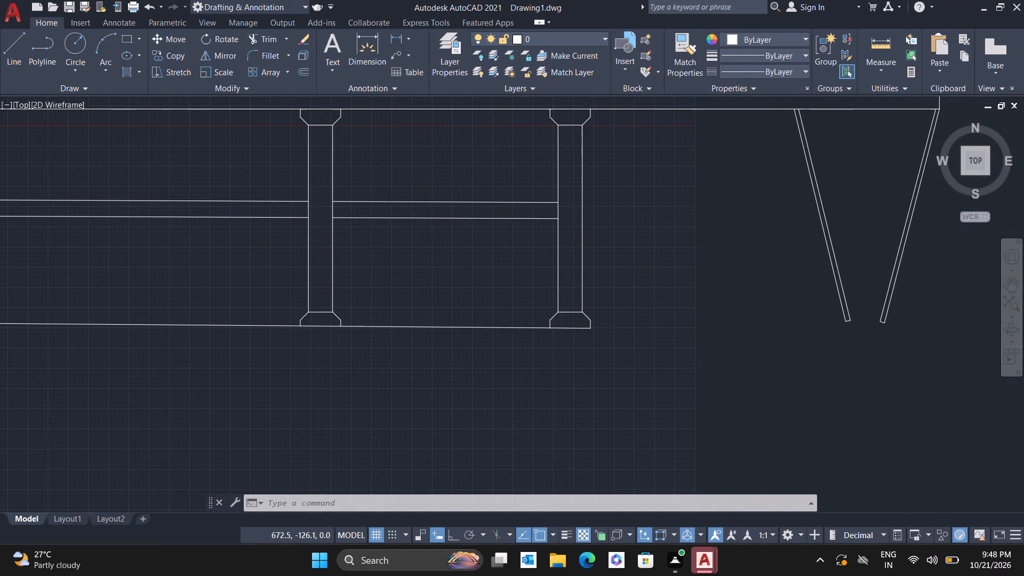
middle_click_drag(658, 330, 319, 288)
middle_click_drag(451, 383, 391, 393)
middle_click_drag(696, 309, 405, 501)
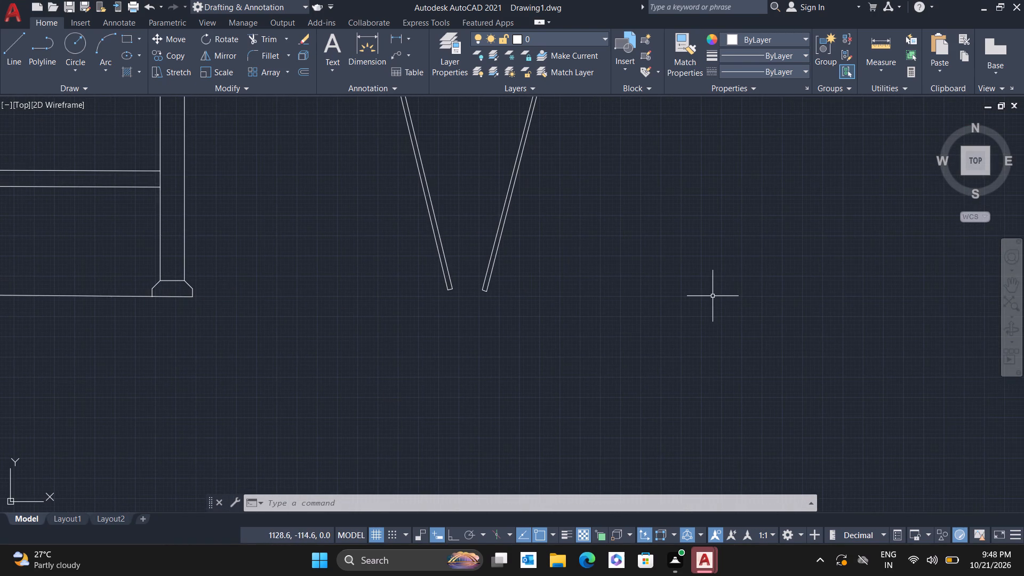
scroll(441, 299, "down", 2)
middle_click_drag(444, 297, 291, 369)
scroll(334, 283, "up", 1)
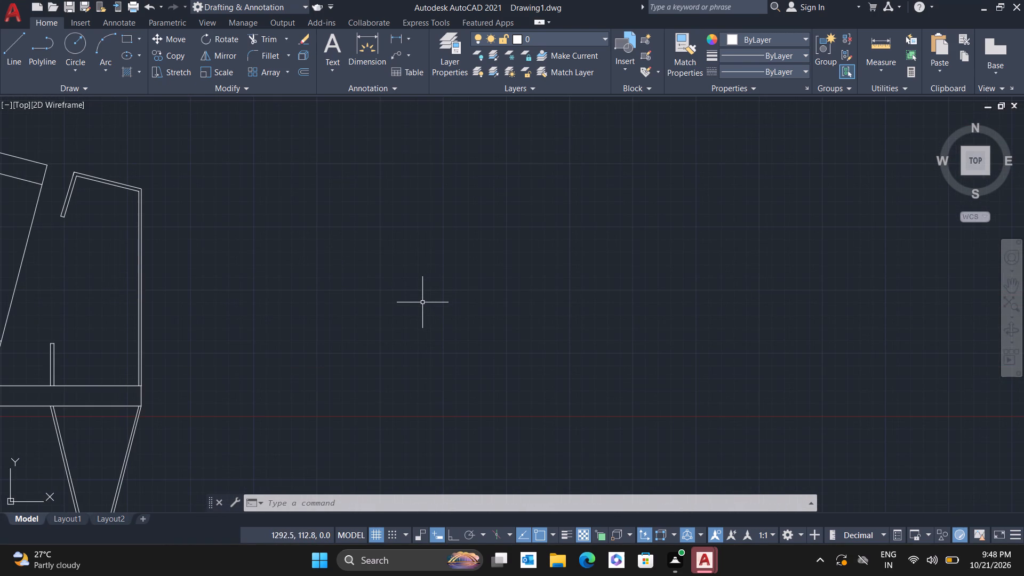
scroll(424, 301, "up", 1)
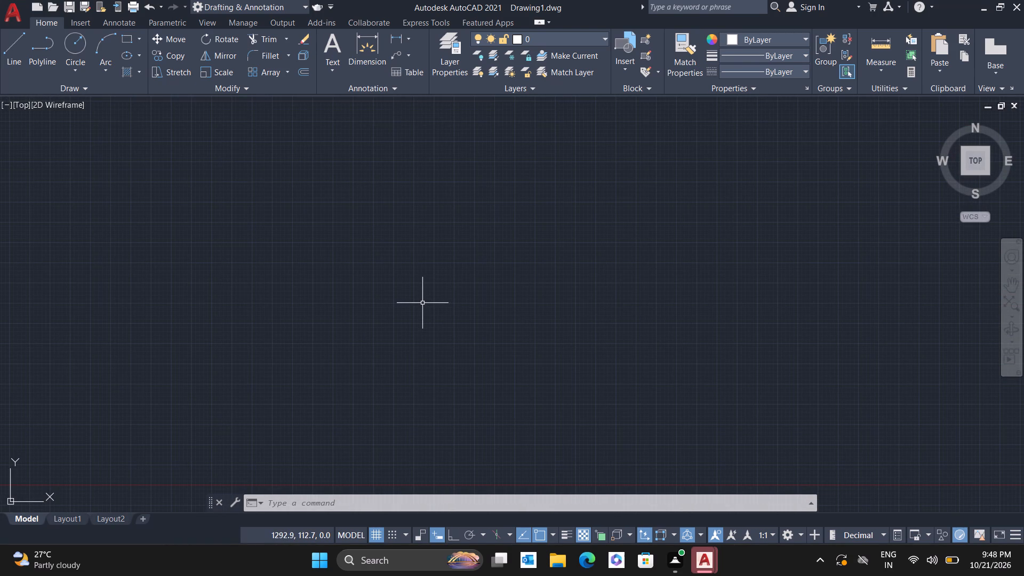
scroll(422, 303, "down", 3)
scroll(379, 311, "up", 2)
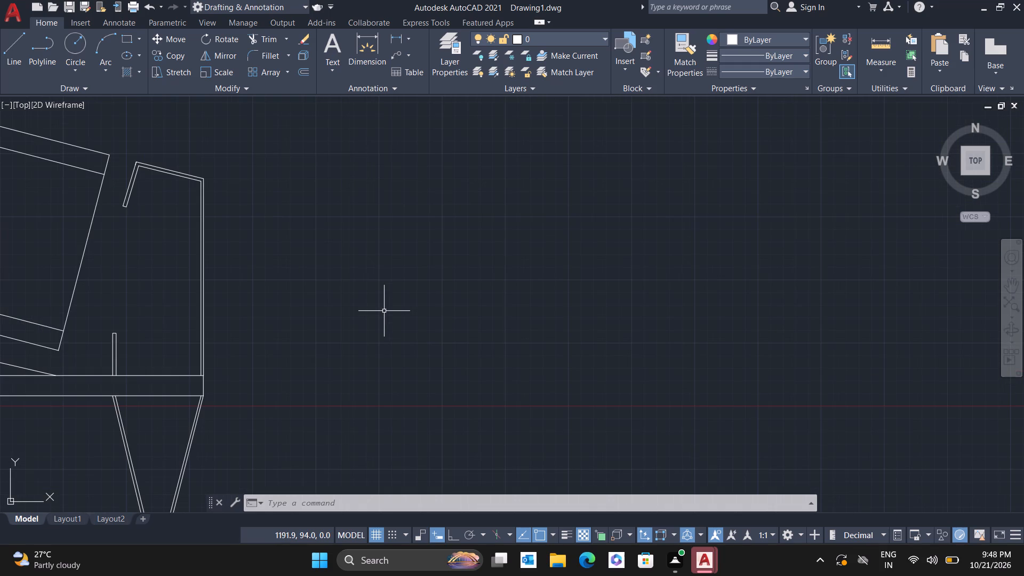
Draw a narrow upright outline in the empty area beyond the hooked post with orthogonal lines: 50 down, 5 across and 50 back up.
key("l")
key("Return")
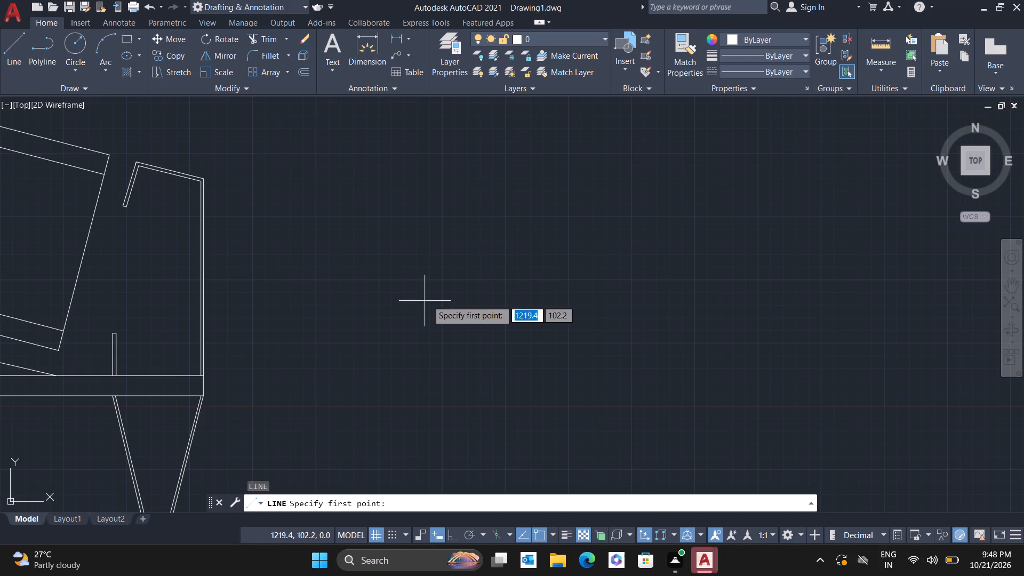
left_click(468, 266)
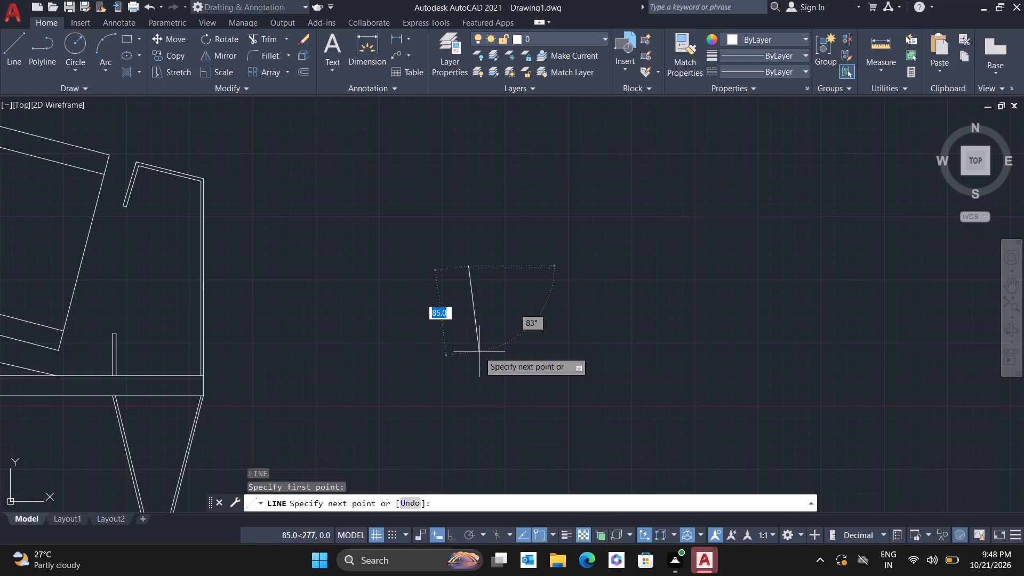
left_click(455, 537)
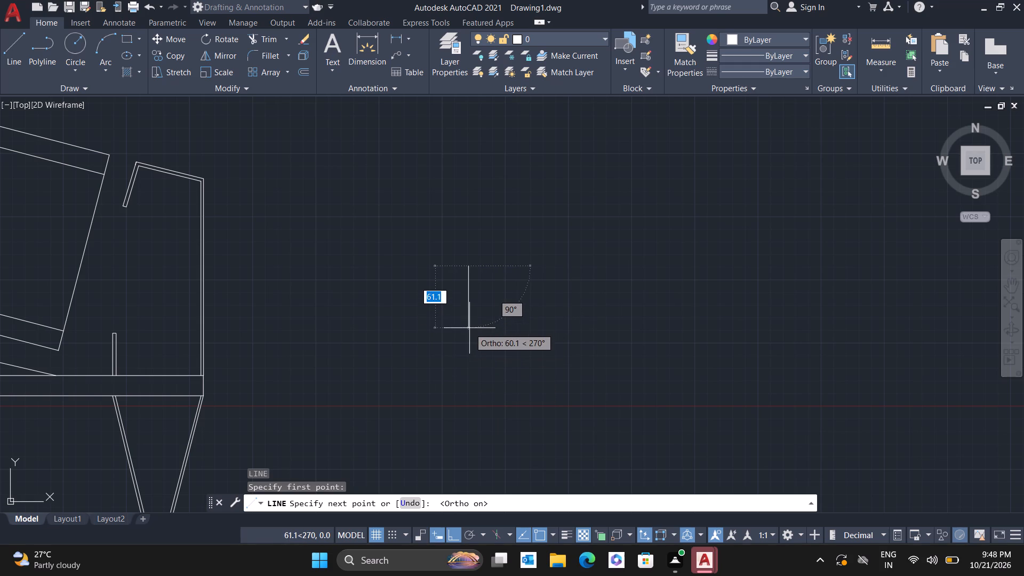
scroll(469, 328, "down", 1)
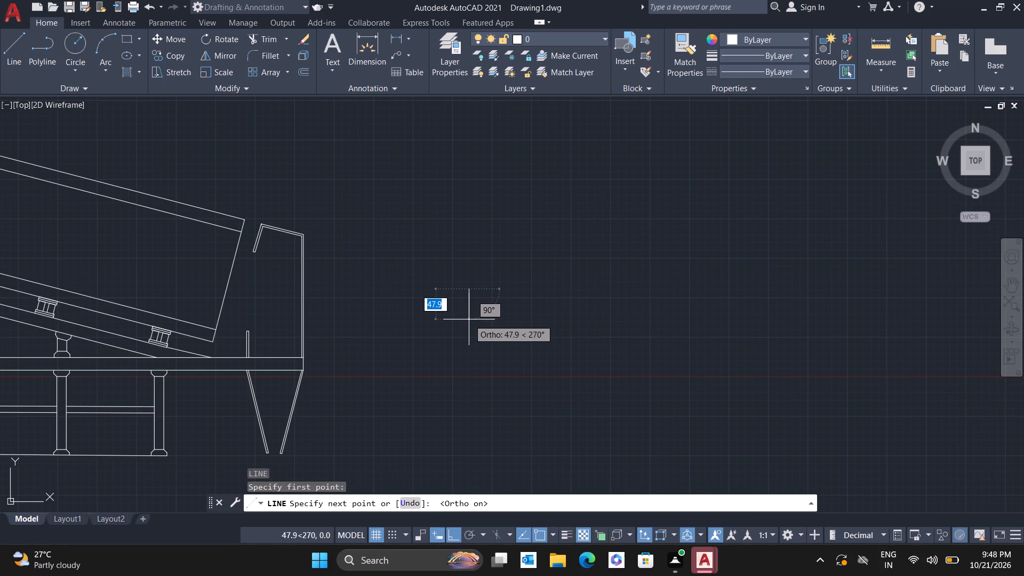
type("50")
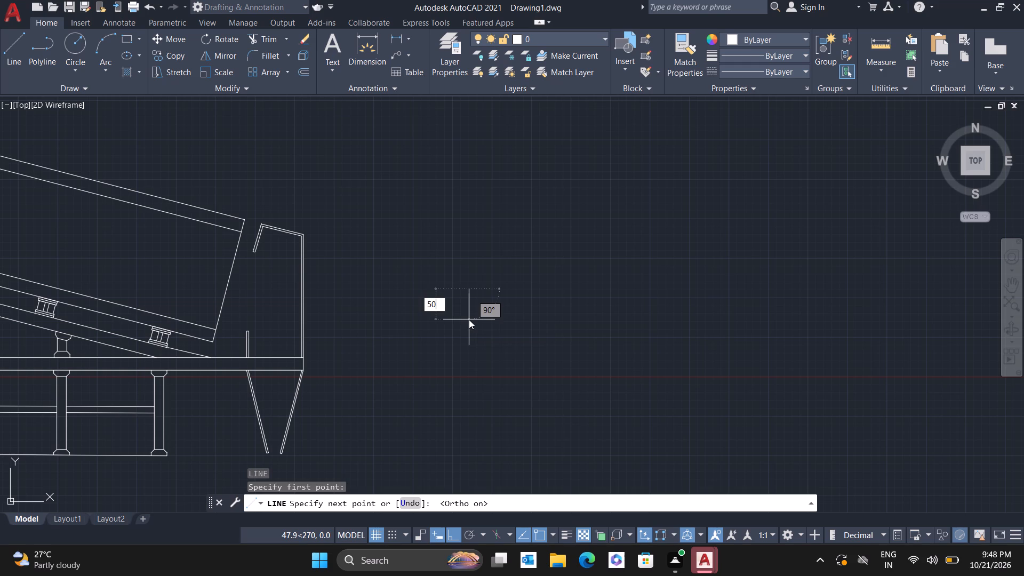
key("Return")
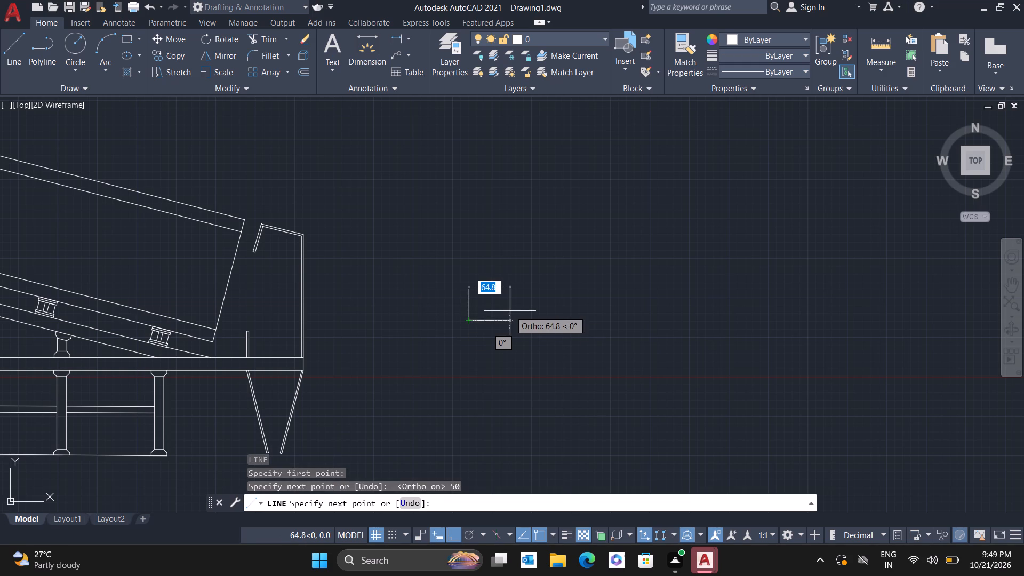
key("5")
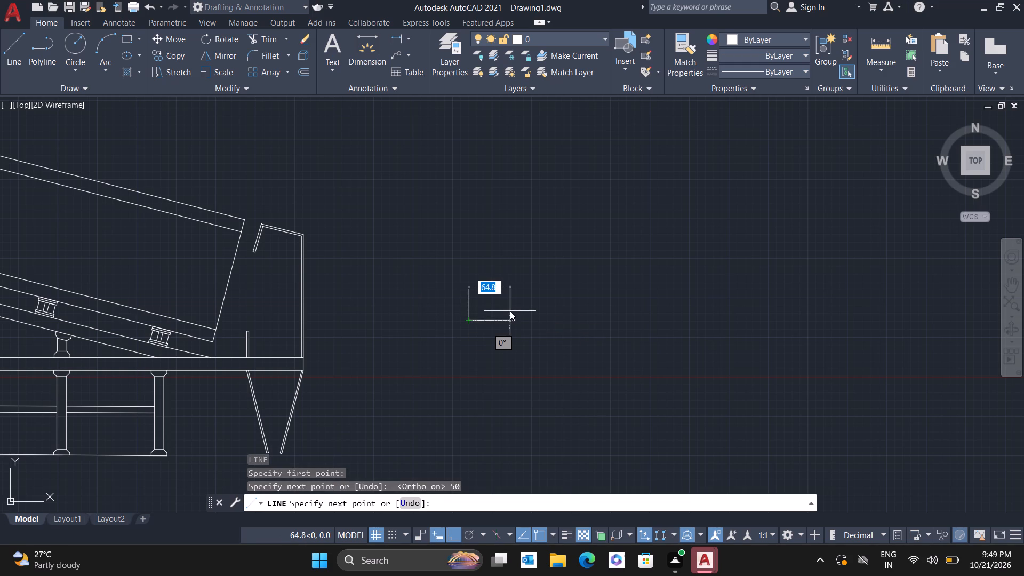
key("Return")
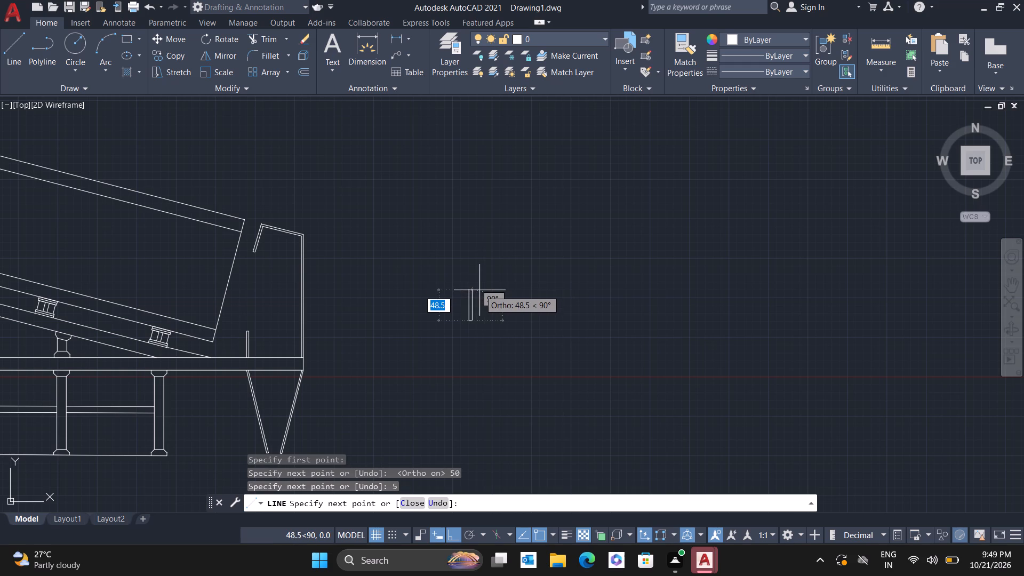
key("5")
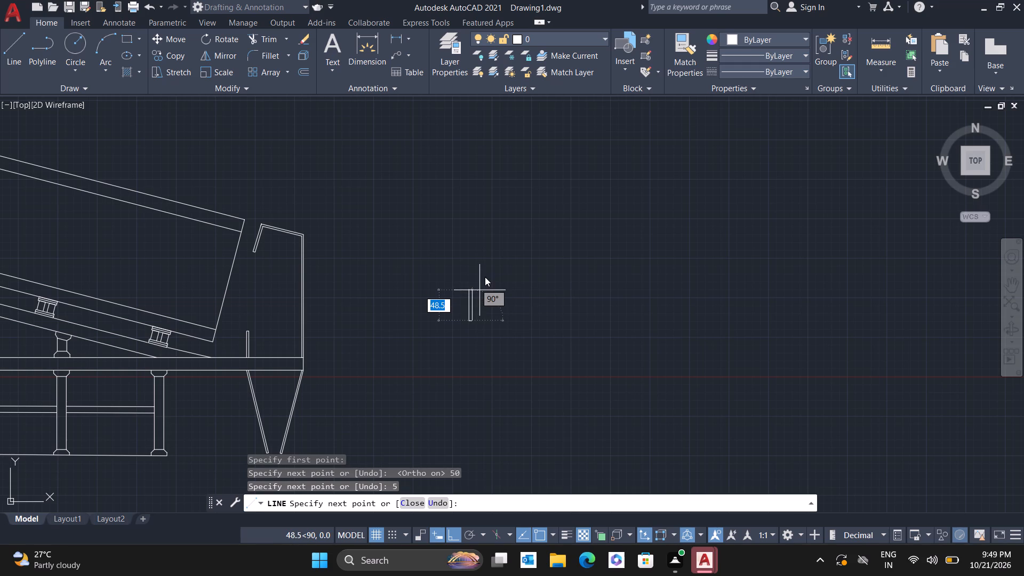
key("0")
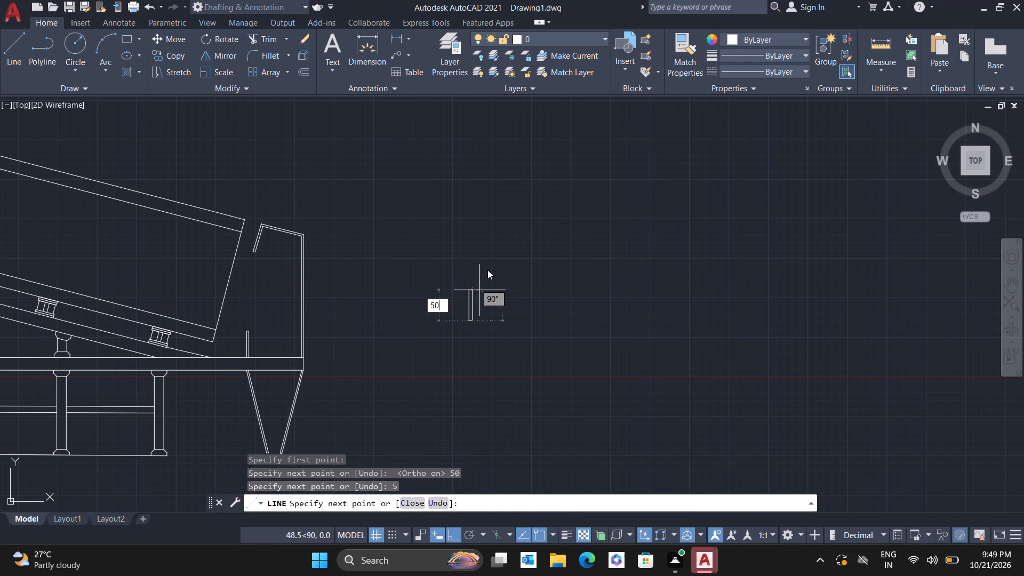
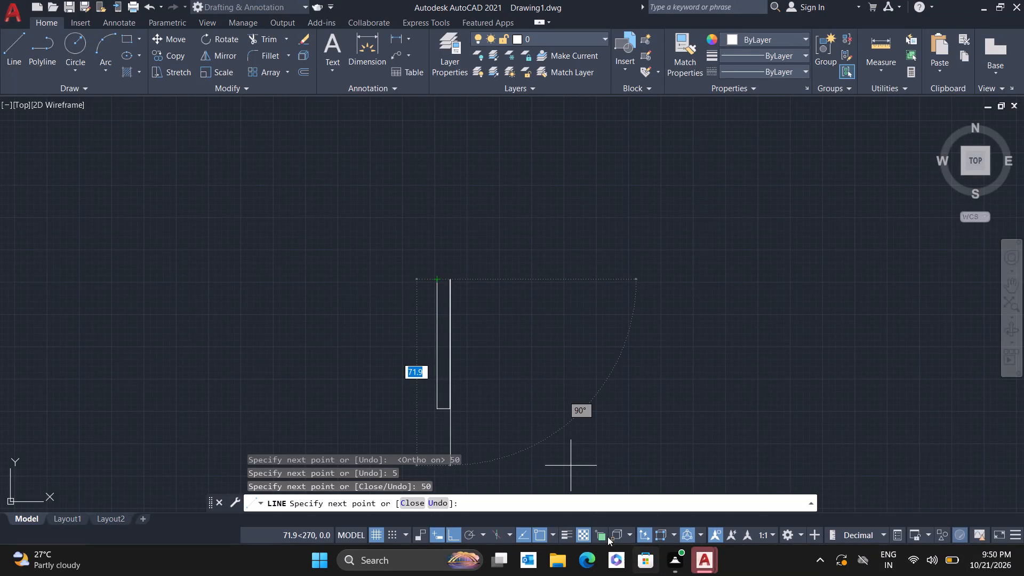
Close the narrow upright outline with a line back to its starting corner.
left_click(437, 279)
key("Escape")
Copy the narrow upright outline from its long side's midpoint, with Ortho off, into the bay between the first two lower legs, above the brace.
scroll(523, 359, "down", 2)
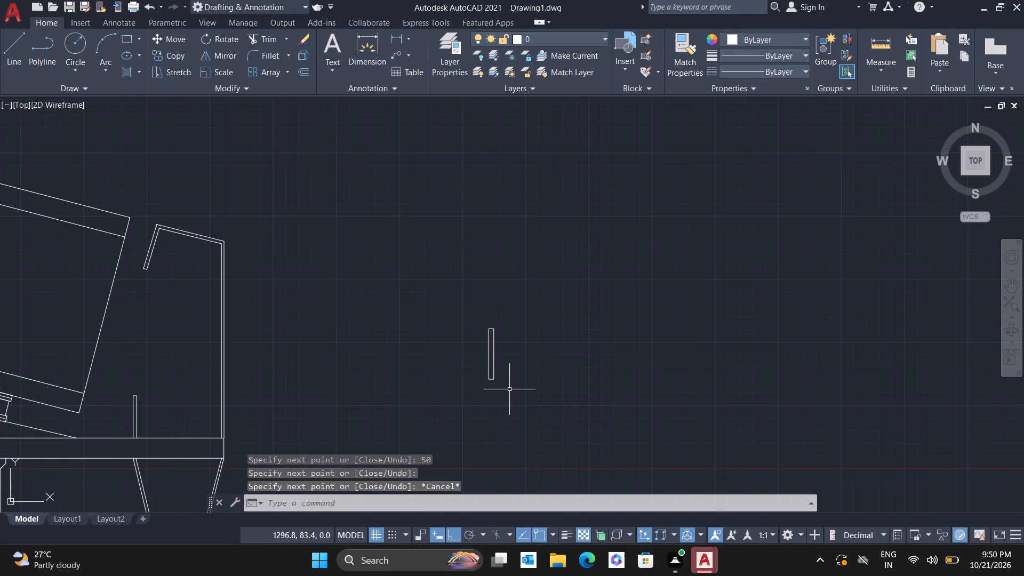
scroll(509, 391, "down", 1)
left_click_drag(510, 396, 506, 390)
left_click(469, 330)
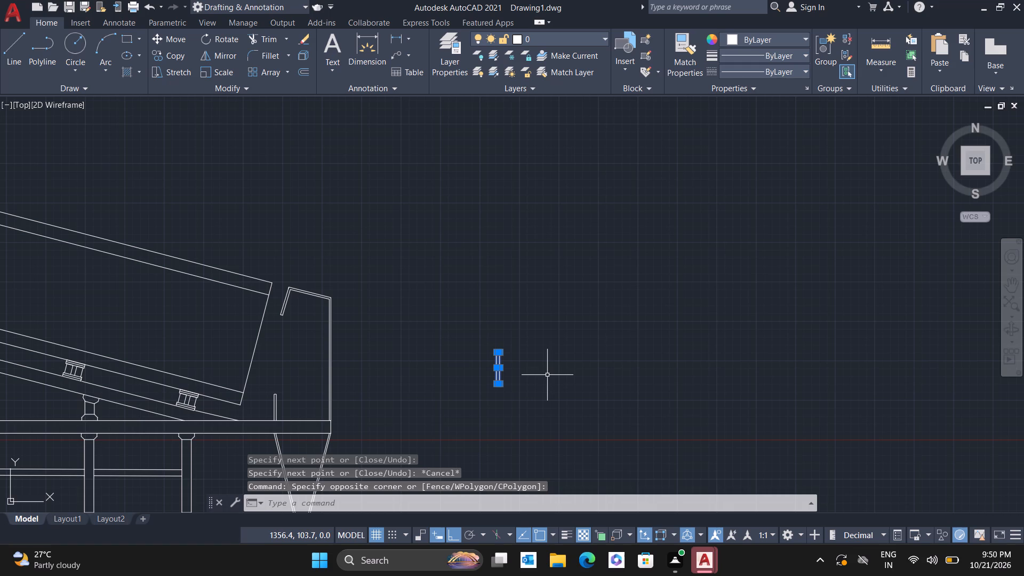
key("c")
left_click(572, 413)
scroll(498, 366, "up", 3)
left_click(489, 371)
scroll(427, 402, "down", 4)
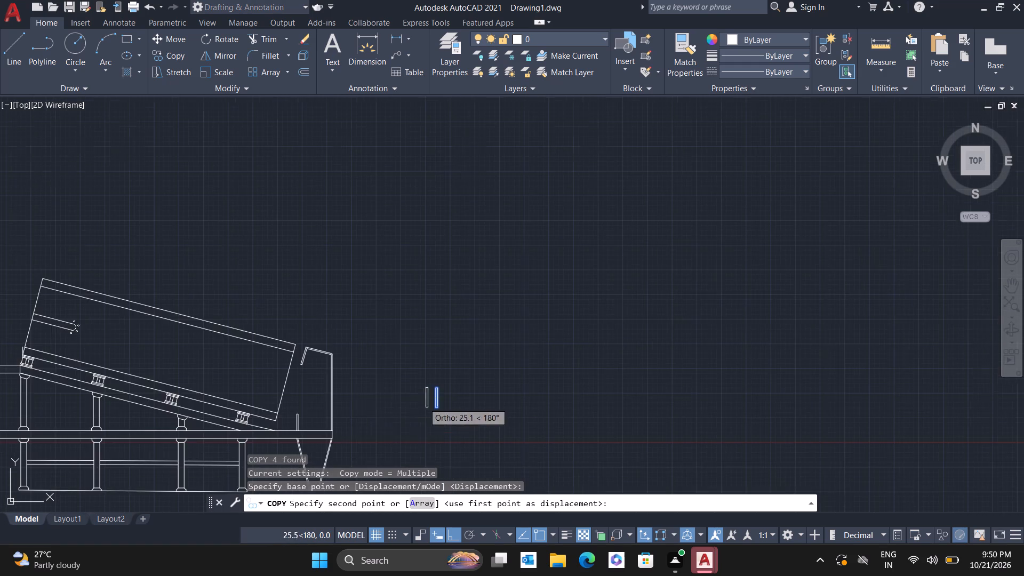
scroll(349, 417, "down", 2)
middle_click_drag(361, 402, 450, 332)
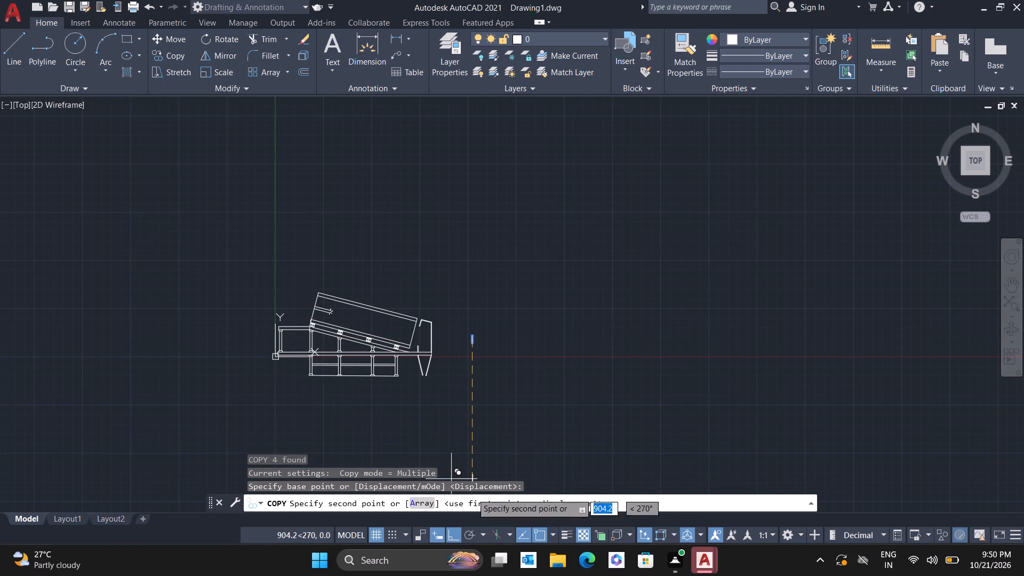
double_click(460, 532)
scroll(317, 375, "up", 3)
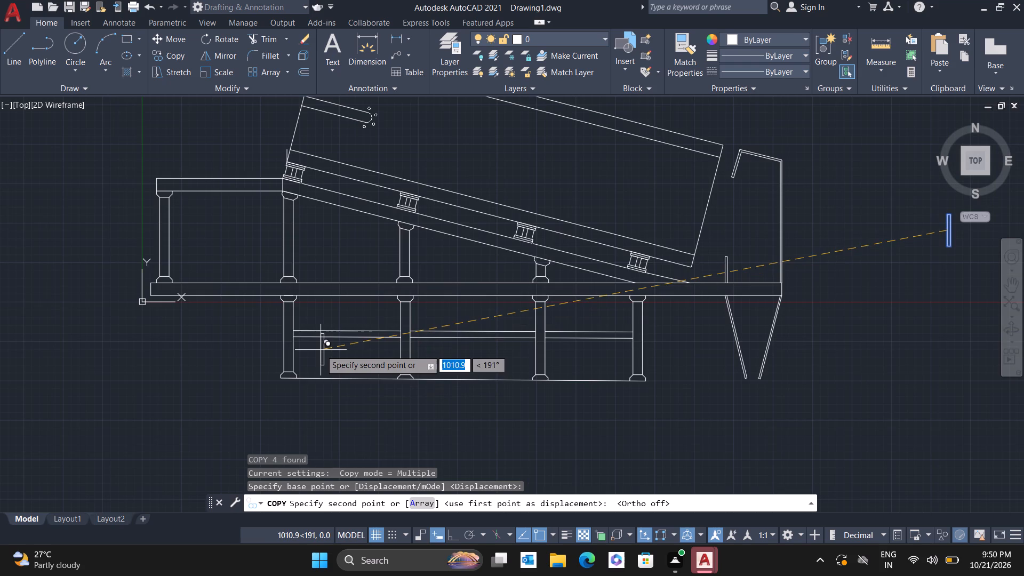
scroll(225, 310, "up", 1)
scroll(322, 345, "up", 2)
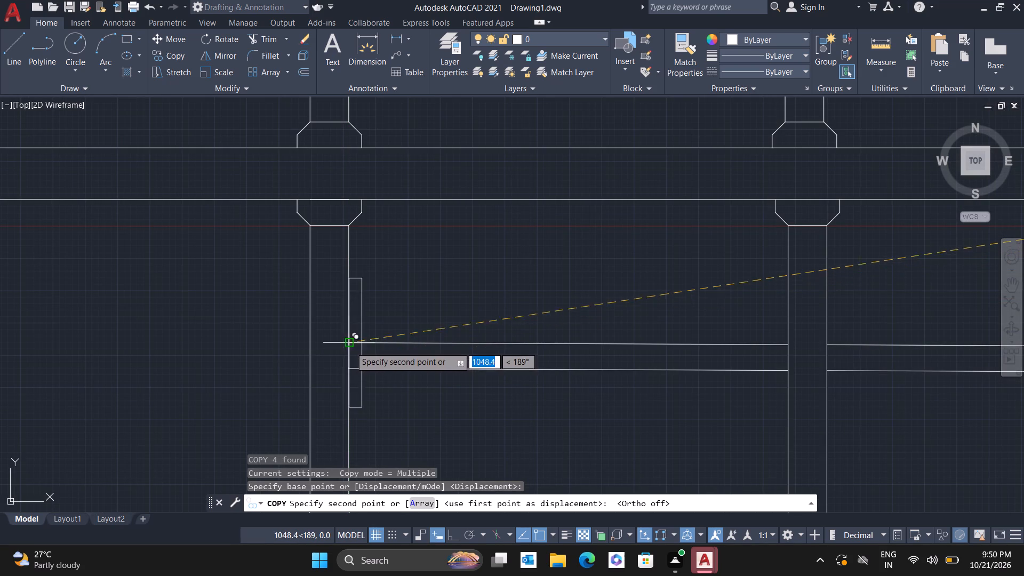
left_click(430, 278)
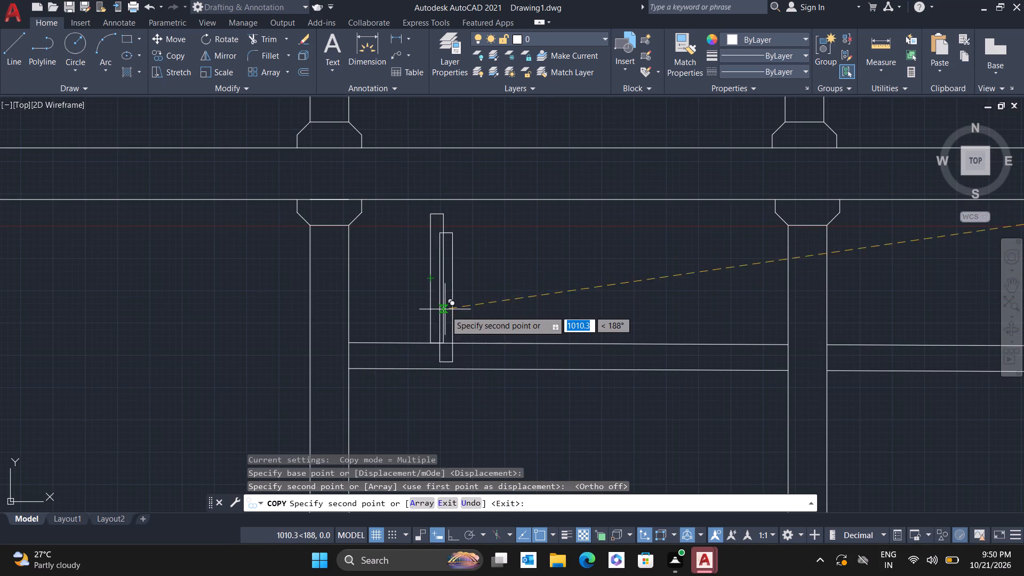
key("Escape")
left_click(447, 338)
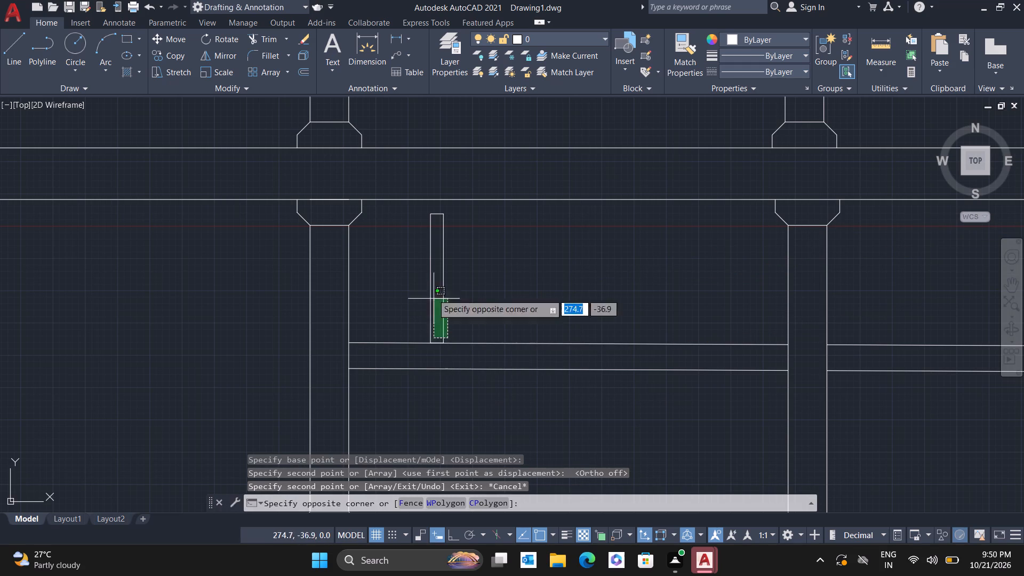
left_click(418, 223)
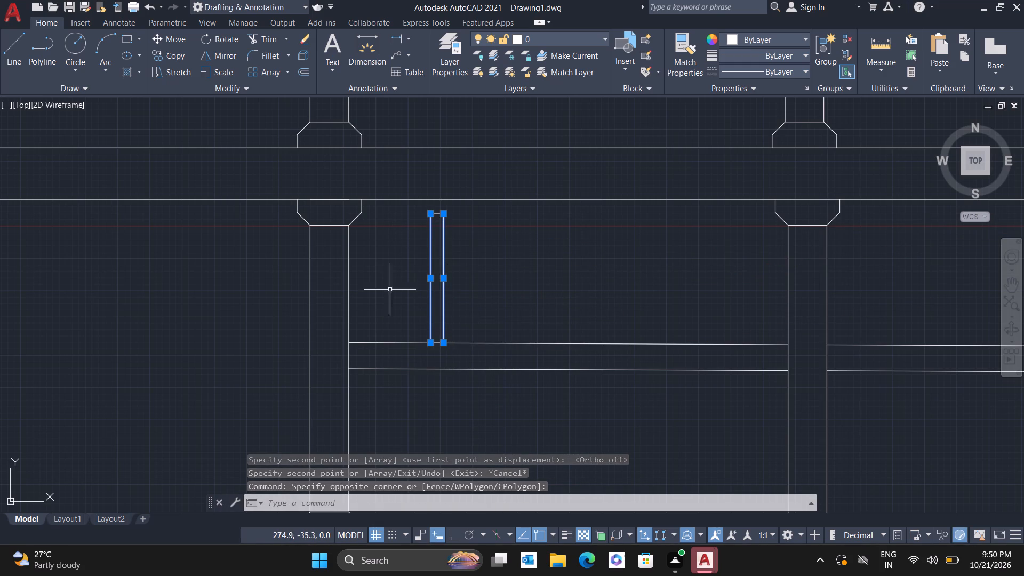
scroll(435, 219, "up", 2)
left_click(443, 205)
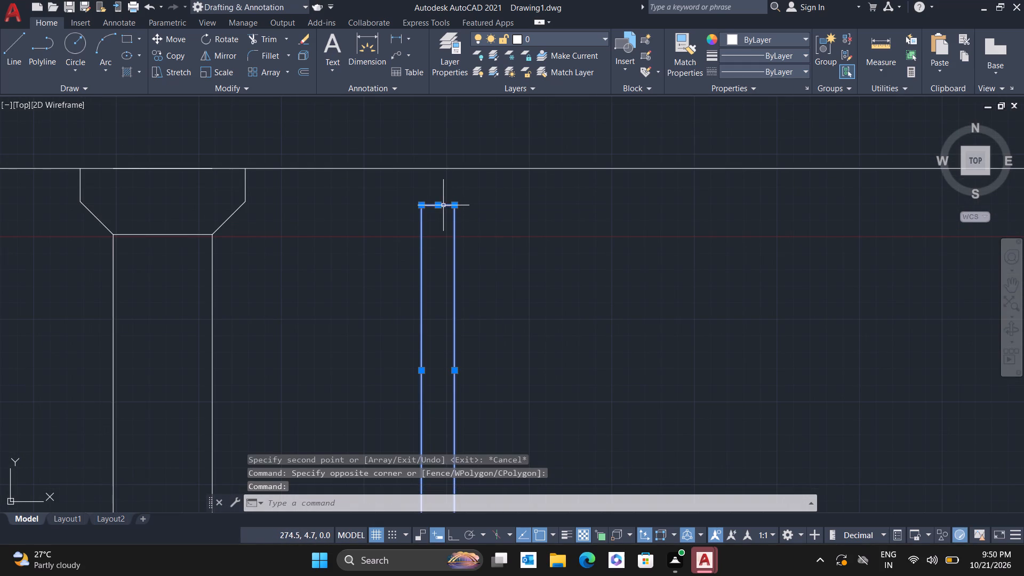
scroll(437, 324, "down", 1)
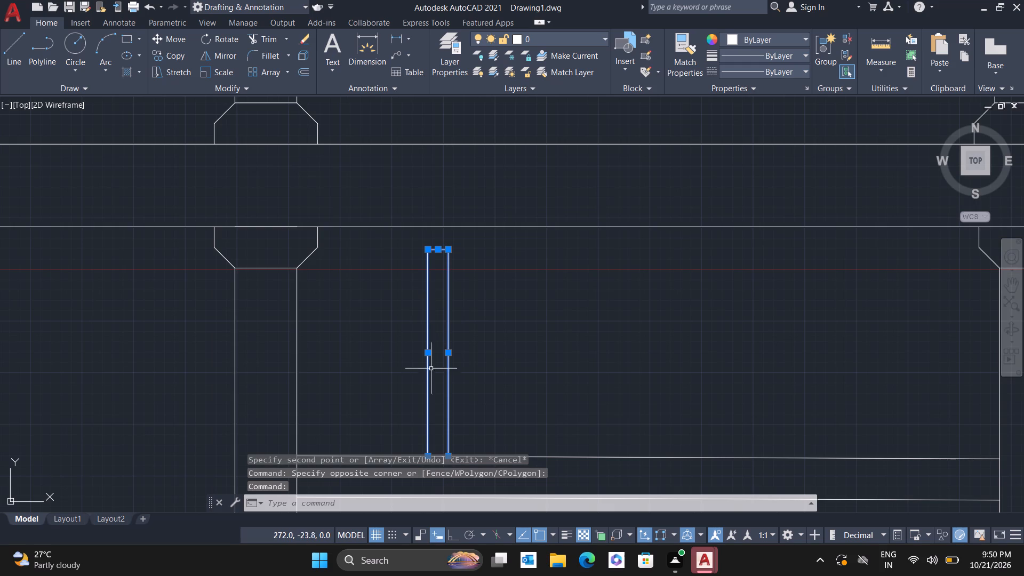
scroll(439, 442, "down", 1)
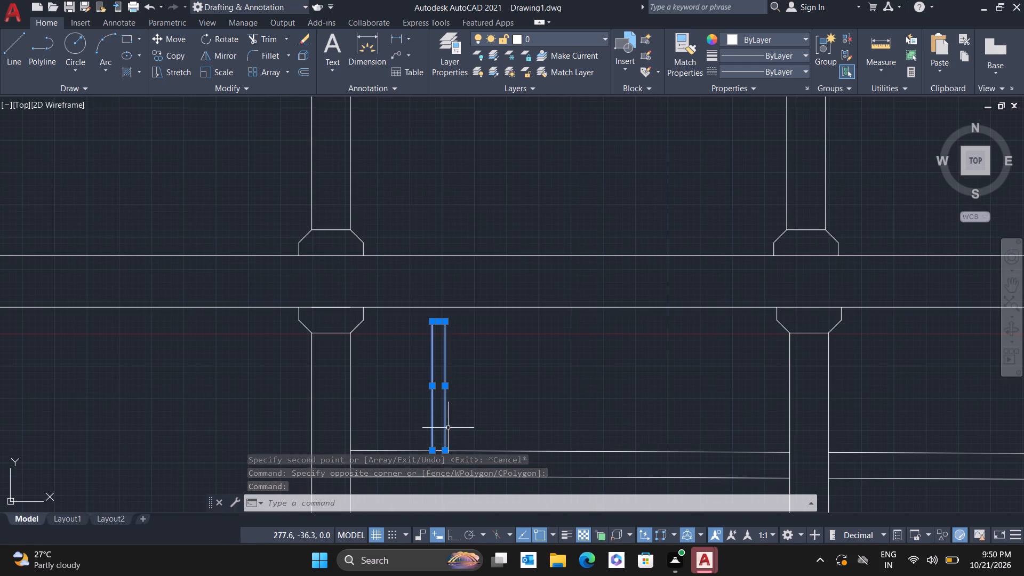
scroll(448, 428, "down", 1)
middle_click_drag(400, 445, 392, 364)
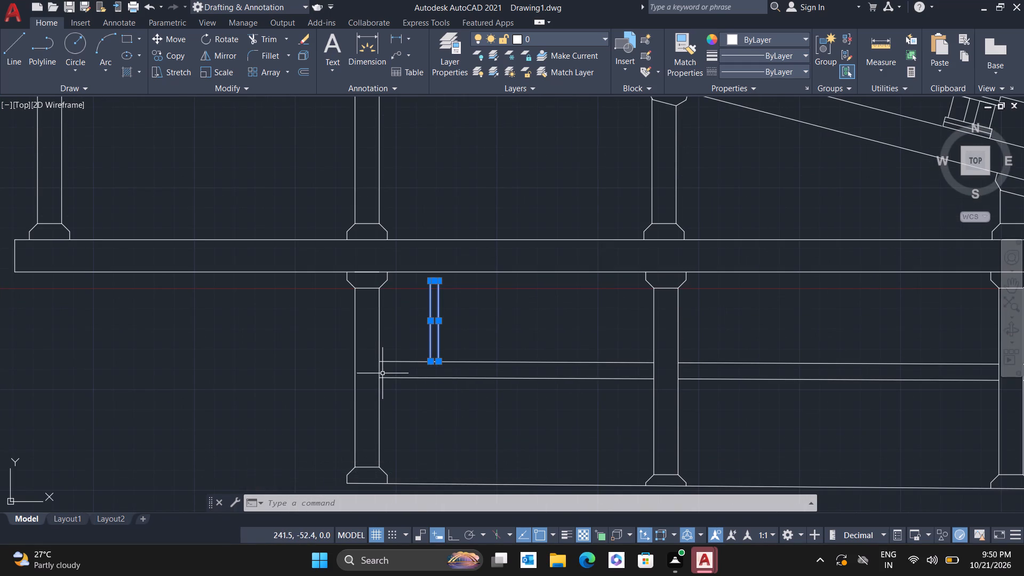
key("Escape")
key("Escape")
Draw a short line joining the ends of the brace's two edges at the first lower leg.
scroll(381, 378, "up", 1)
key("l")
key("Return")
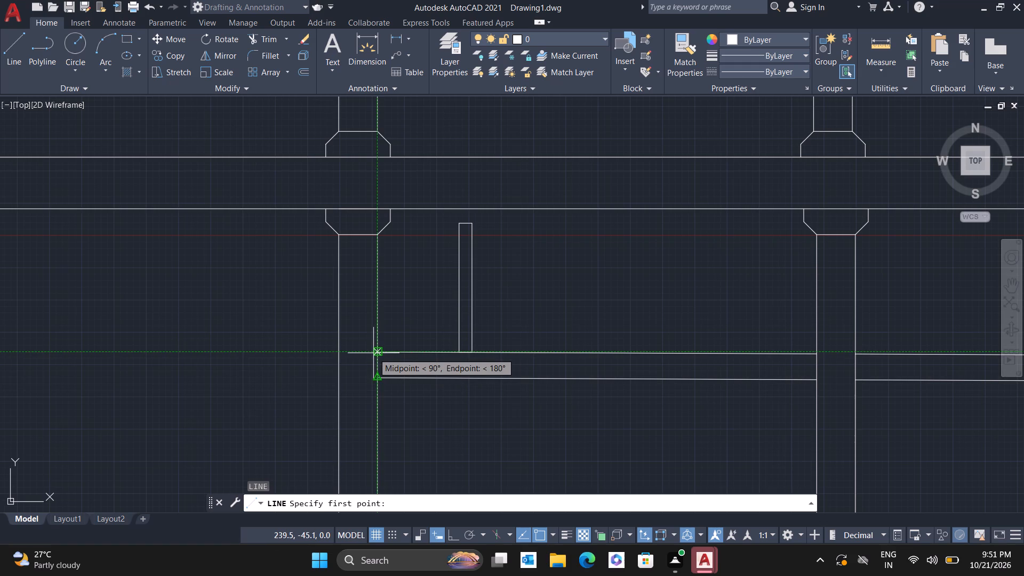
key("Escape")
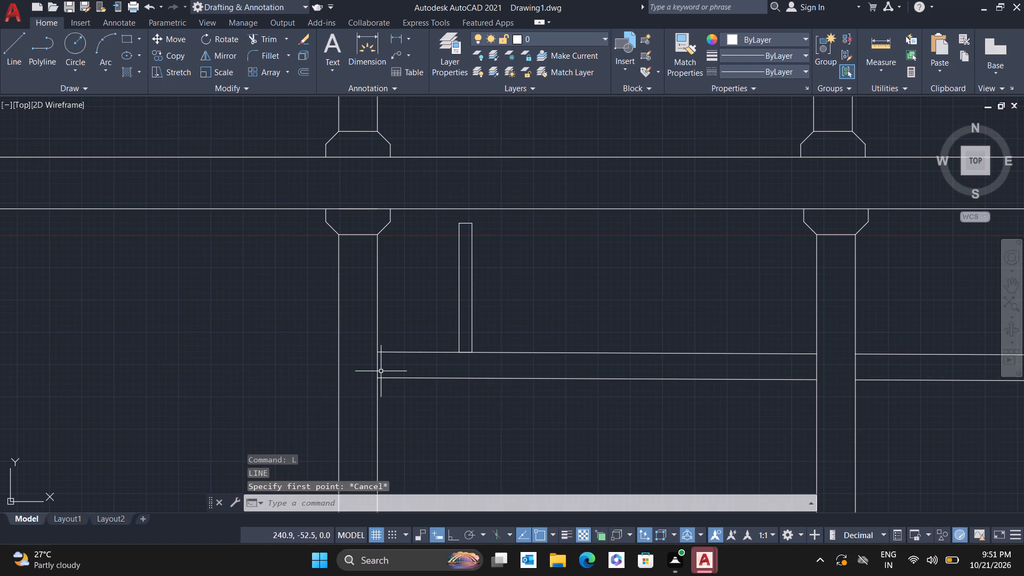
key("l")
key("Return")
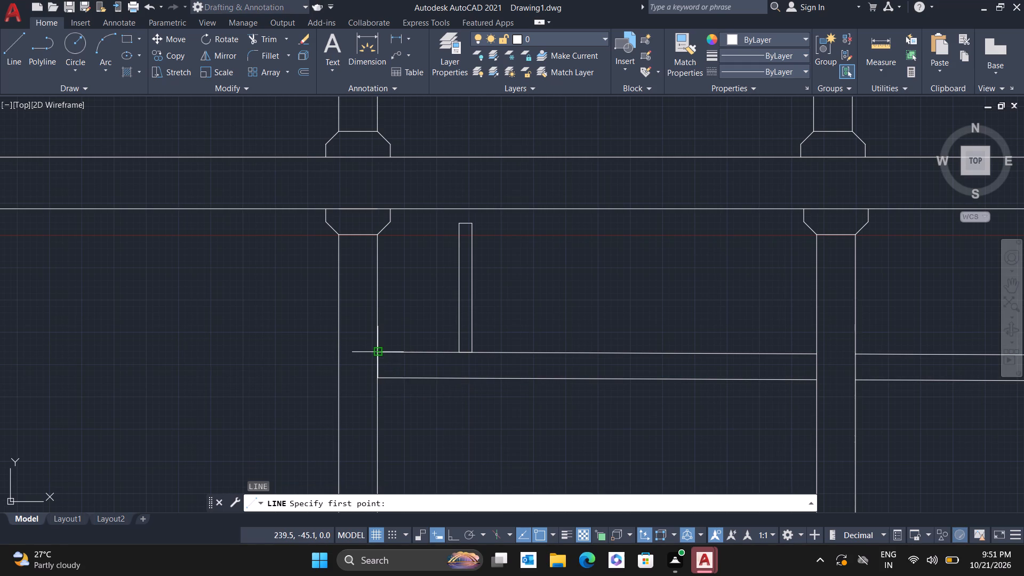
left_click(381, 353)
left_click(378, 374)
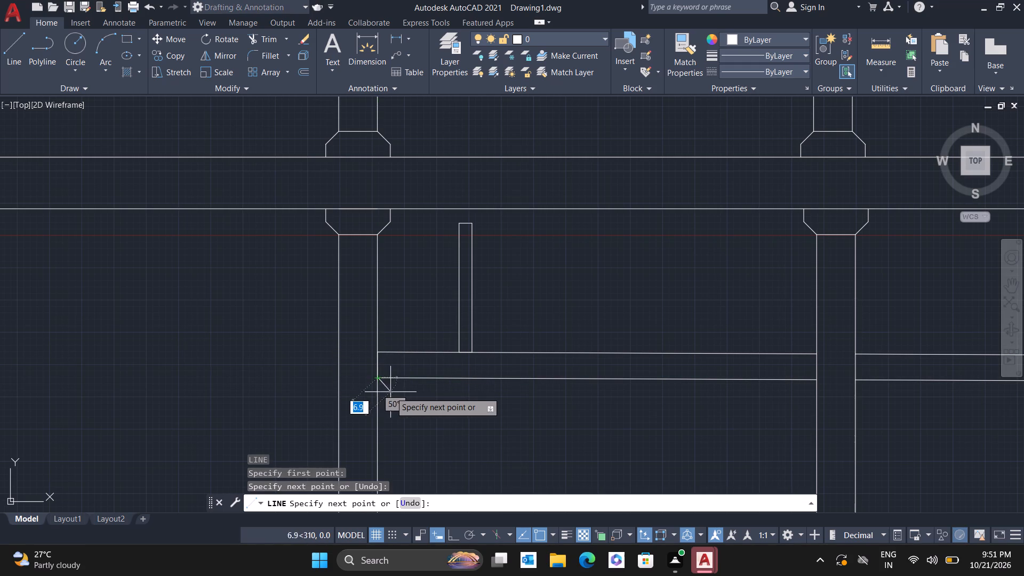
key("Escape")
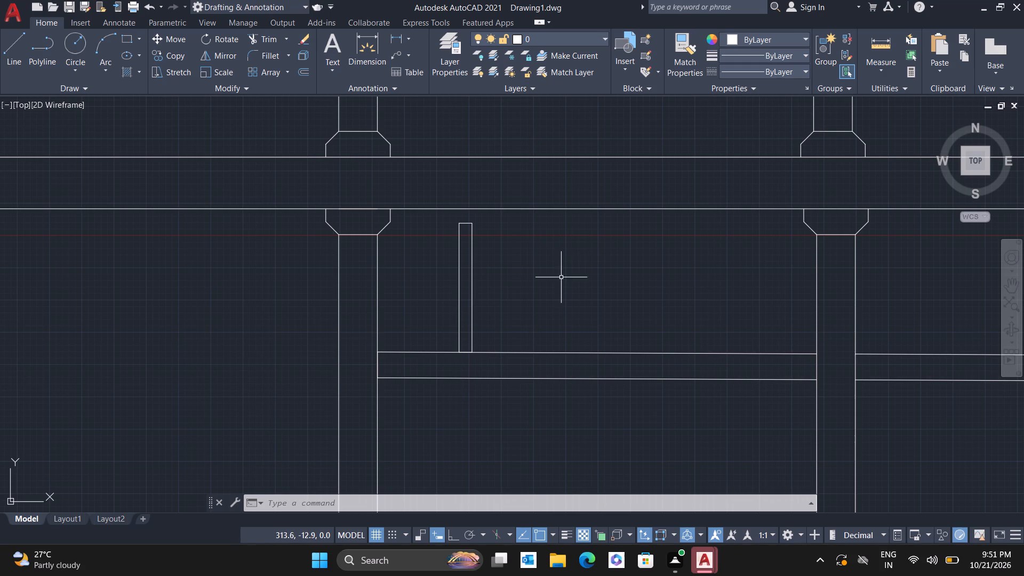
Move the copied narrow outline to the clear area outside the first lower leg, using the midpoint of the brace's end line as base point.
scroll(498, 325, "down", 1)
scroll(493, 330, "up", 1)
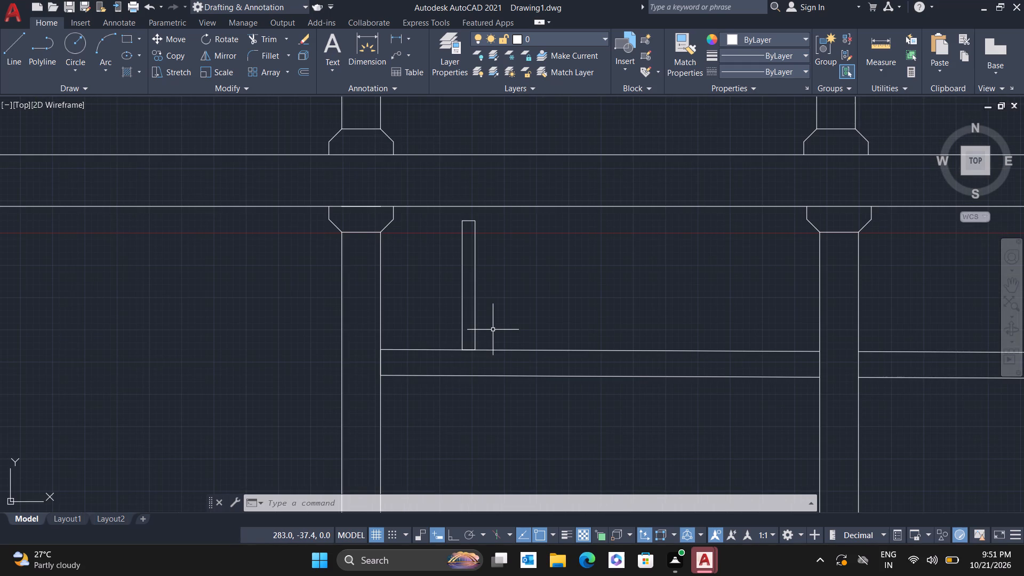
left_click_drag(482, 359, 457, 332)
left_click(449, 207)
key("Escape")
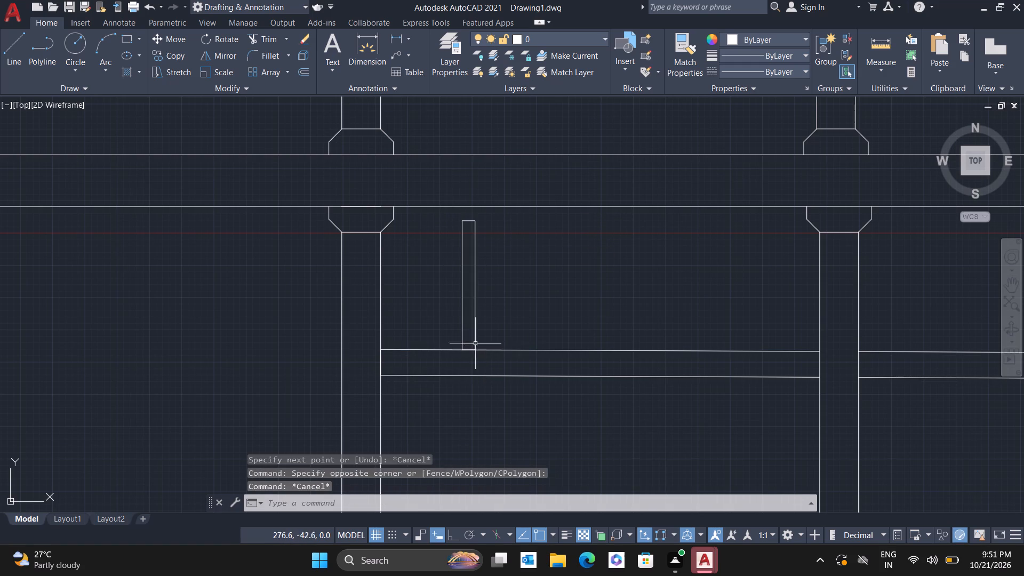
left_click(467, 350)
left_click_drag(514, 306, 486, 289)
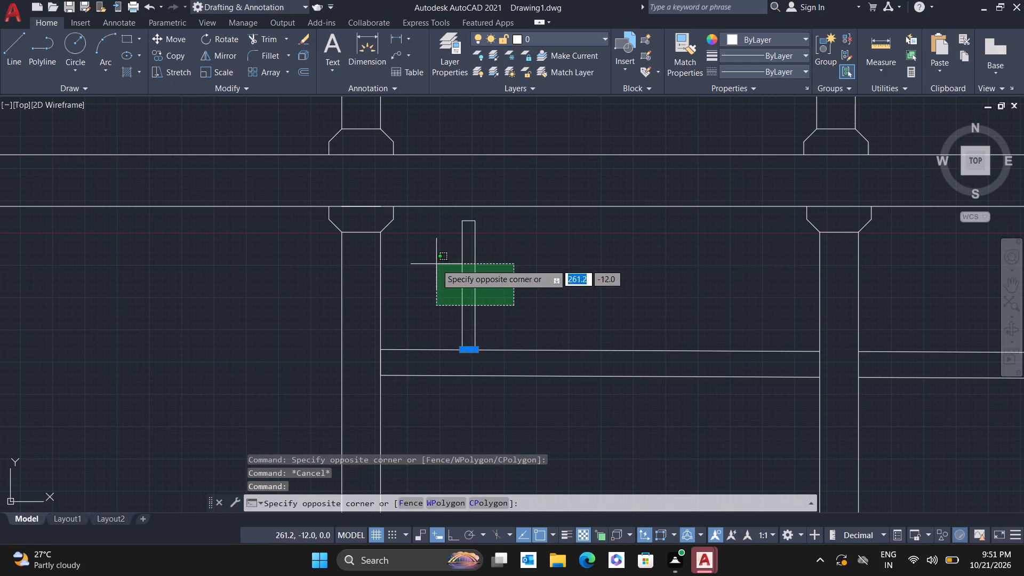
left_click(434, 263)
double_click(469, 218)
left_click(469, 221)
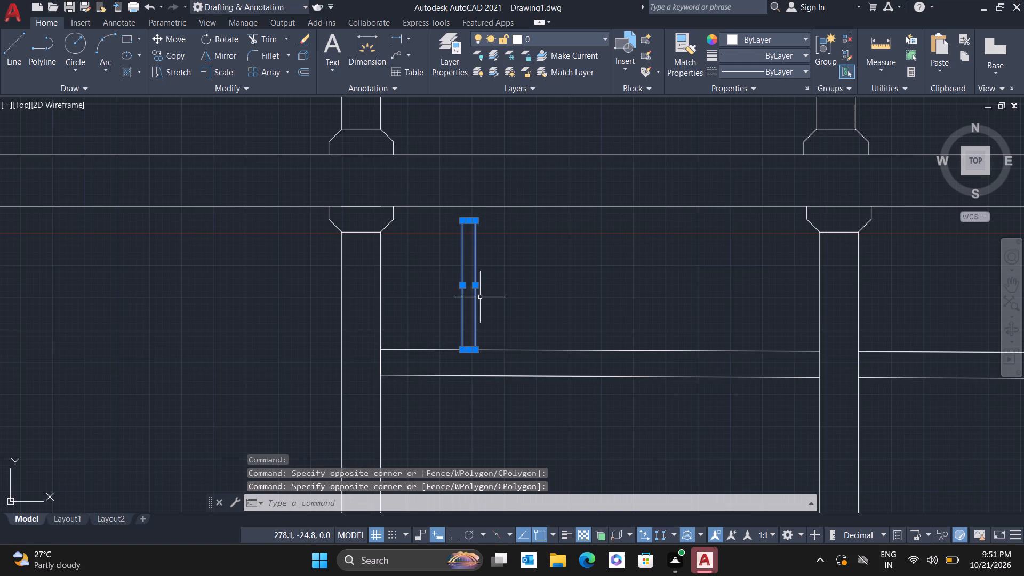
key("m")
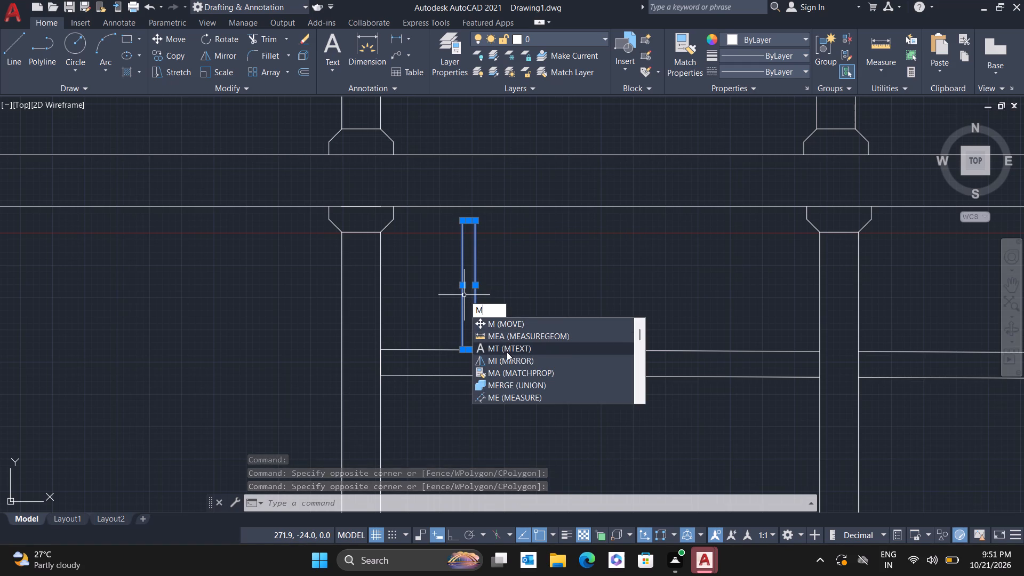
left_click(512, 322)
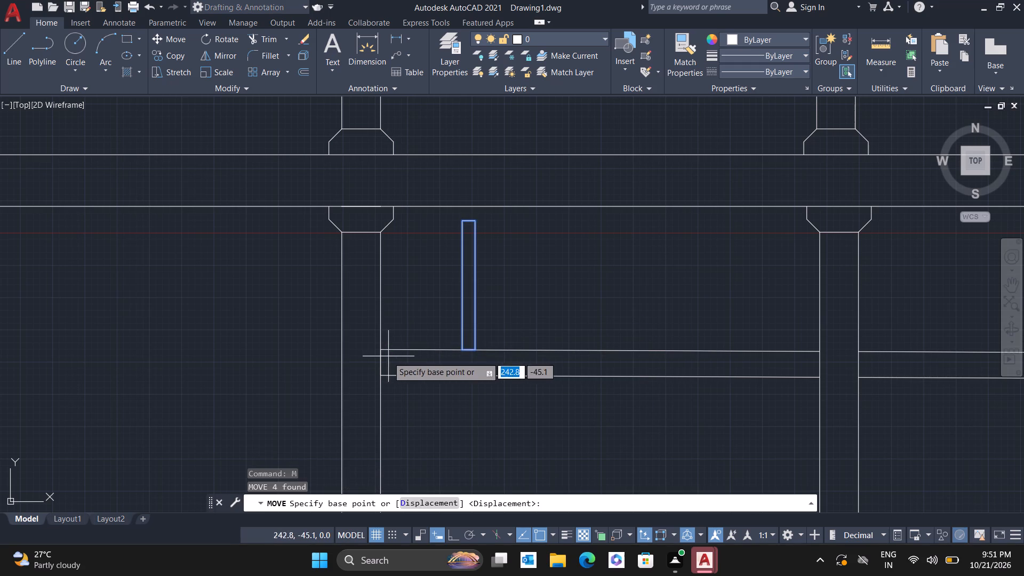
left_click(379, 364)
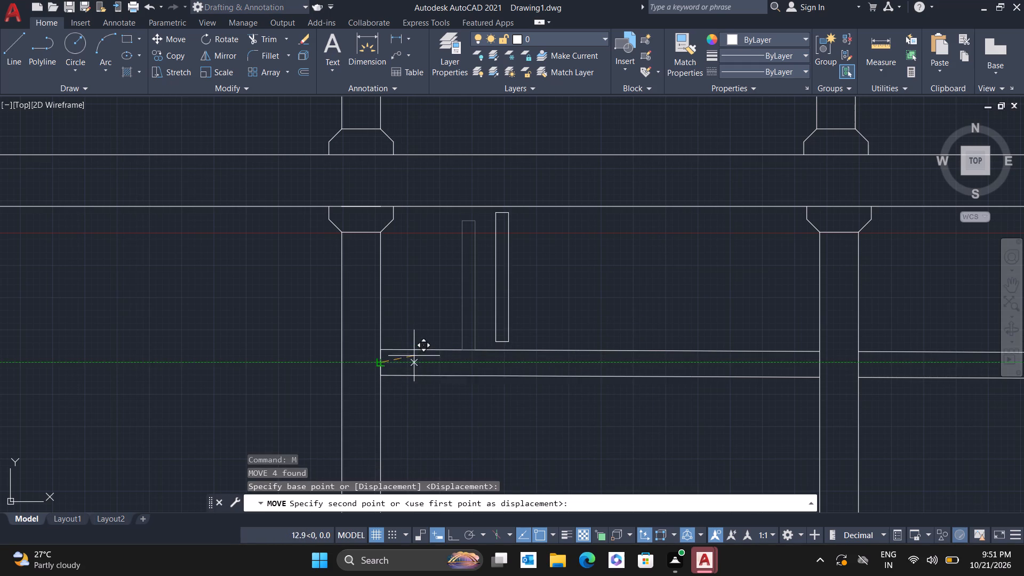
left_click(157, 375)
Move the narrow outline by its left edge's midpoint onto the midpoint of the brace's end line at the first lower leg.
double_click(285, 369)
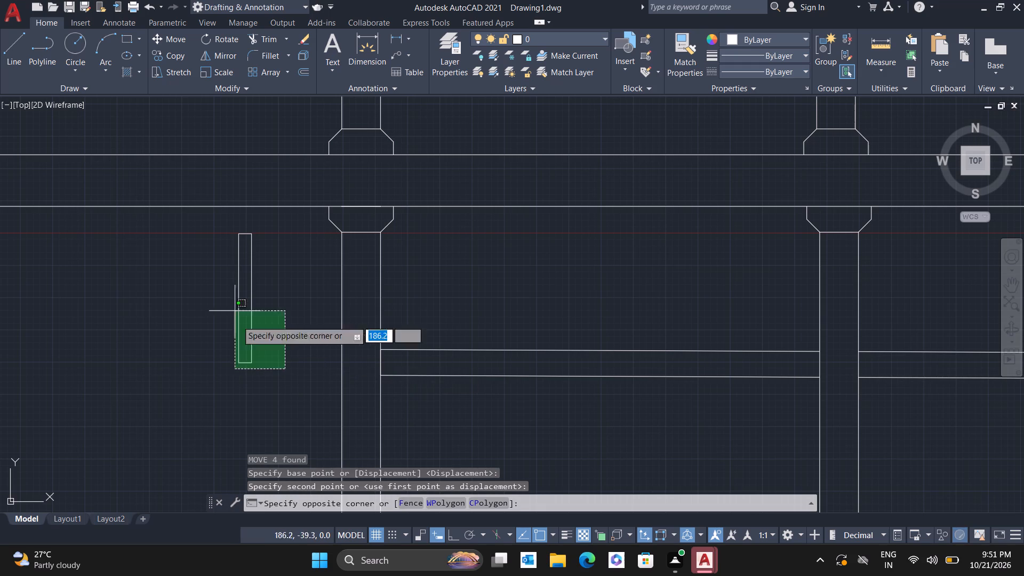
left_click(220, 230)
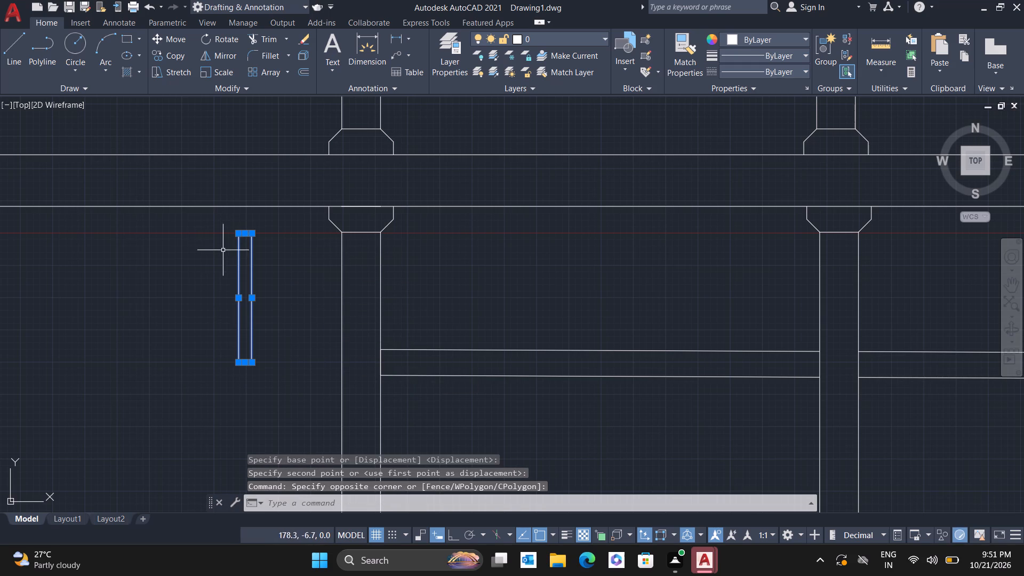
key("m")
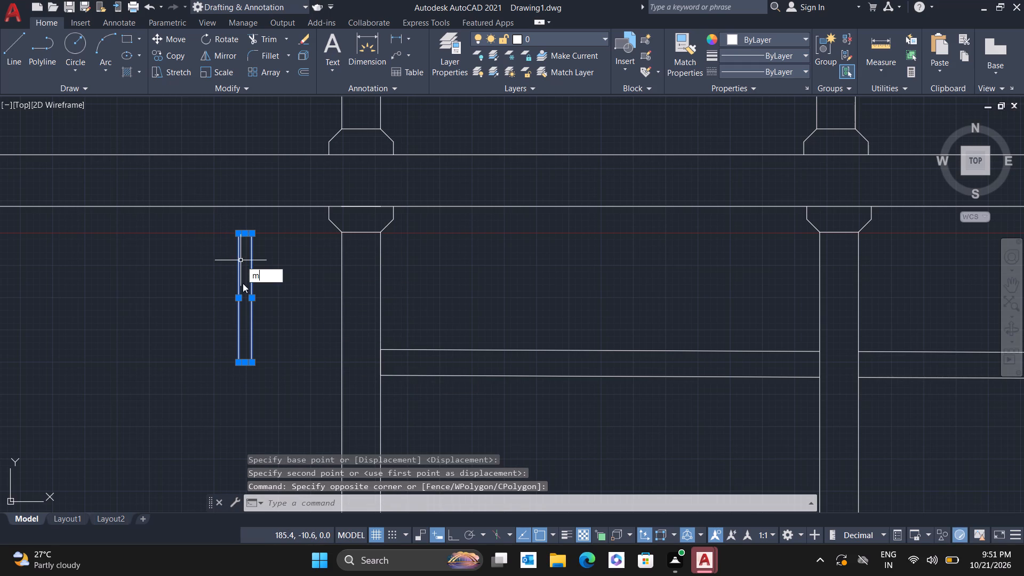
left_click(266, 291)
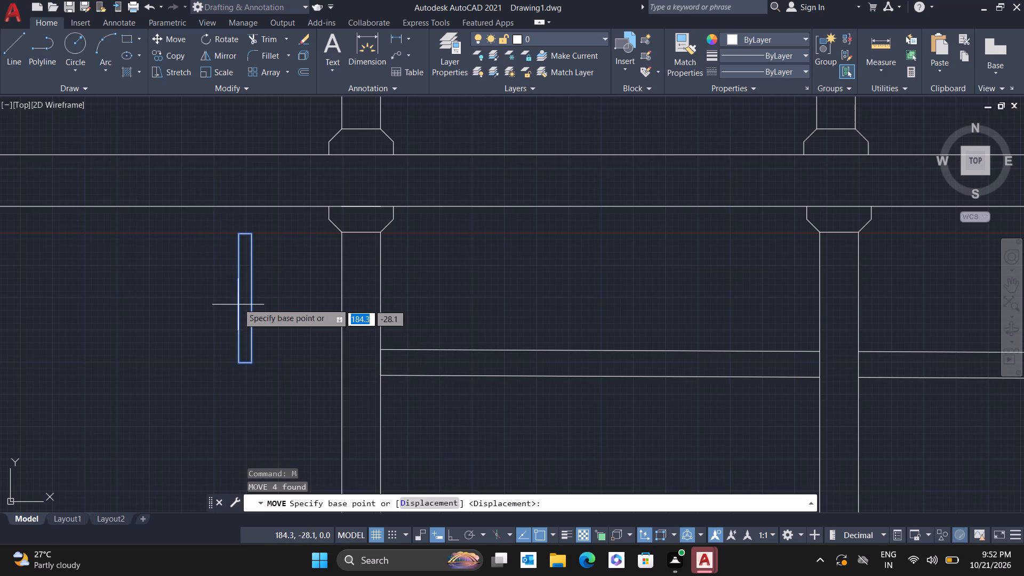
left_click(238, 295)
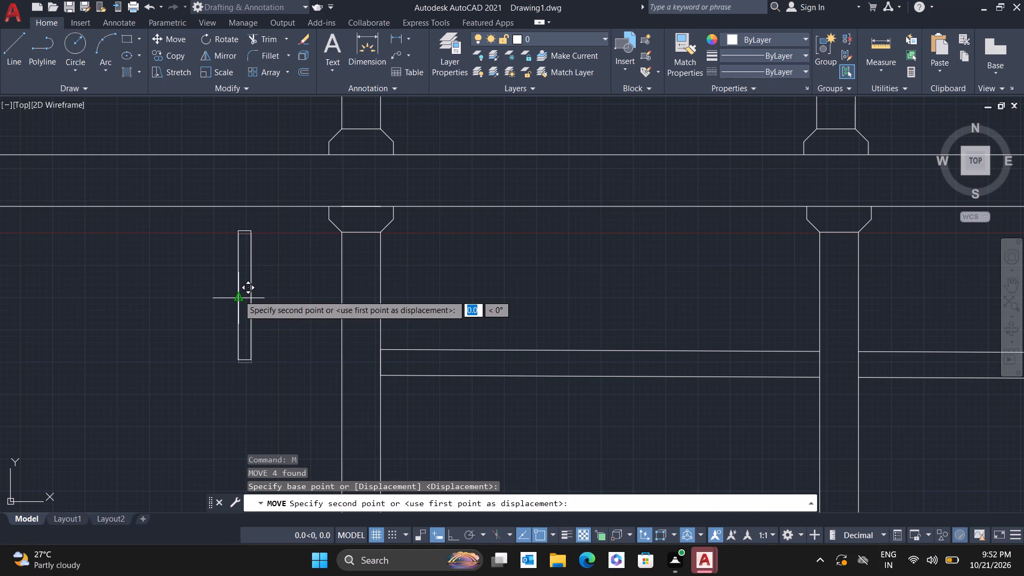
left_click(378, 359)
scroll(481, 365, "down", 1)
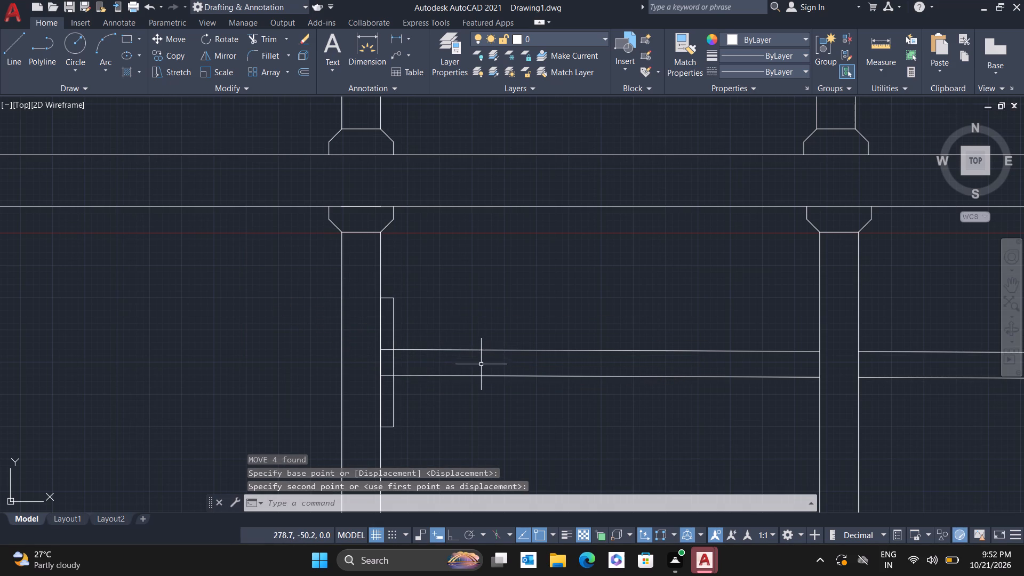
scroll(494, 374, "down", 2)
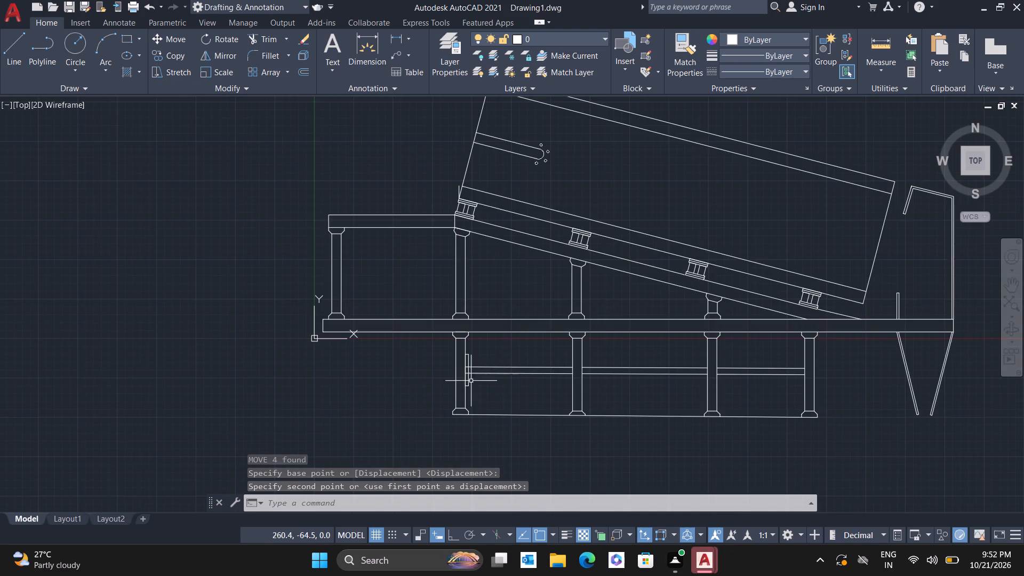
scroll(468, 381, "up", 3)
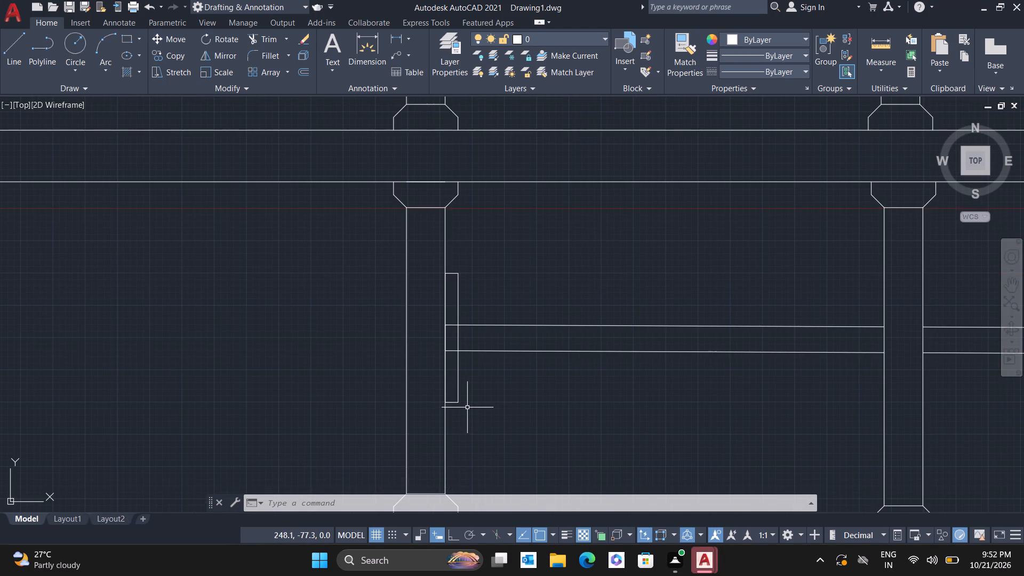
Draw a short vertical line across the brace in the first lower bay, joining the midpoints of its upper and lower edges.
scroll(827, 373, "down", 1)
middle_click_drag(825, 374, 825, 374)
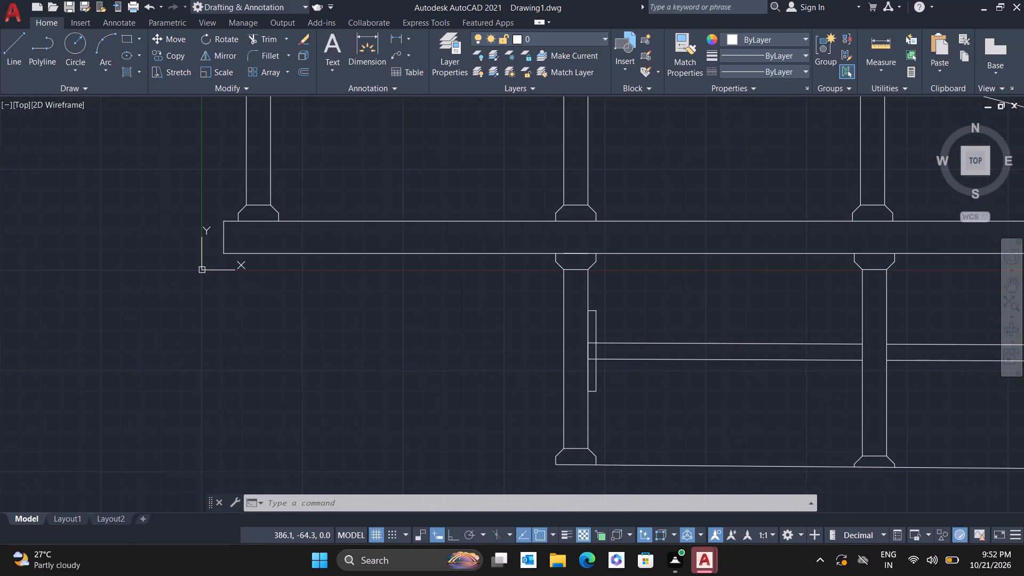
middle_click_drag(825, 374, 532, 334)
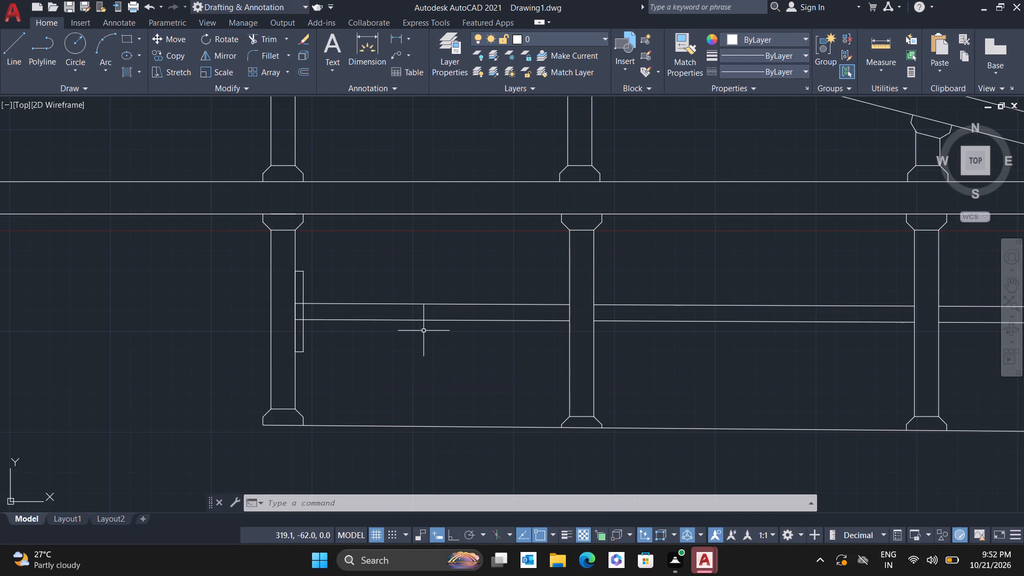
key("l")
key("Return")
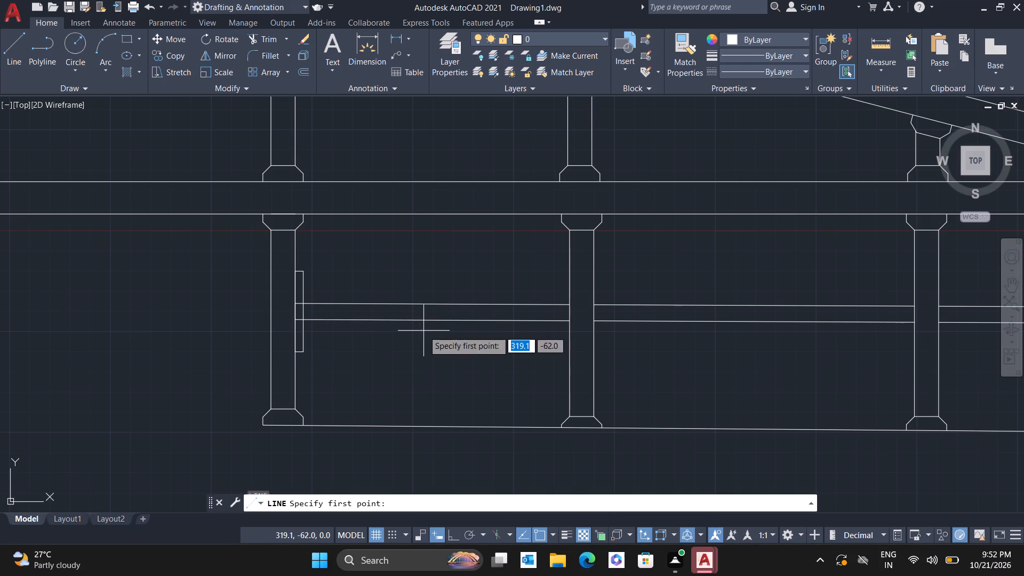
left_click(433, 303)
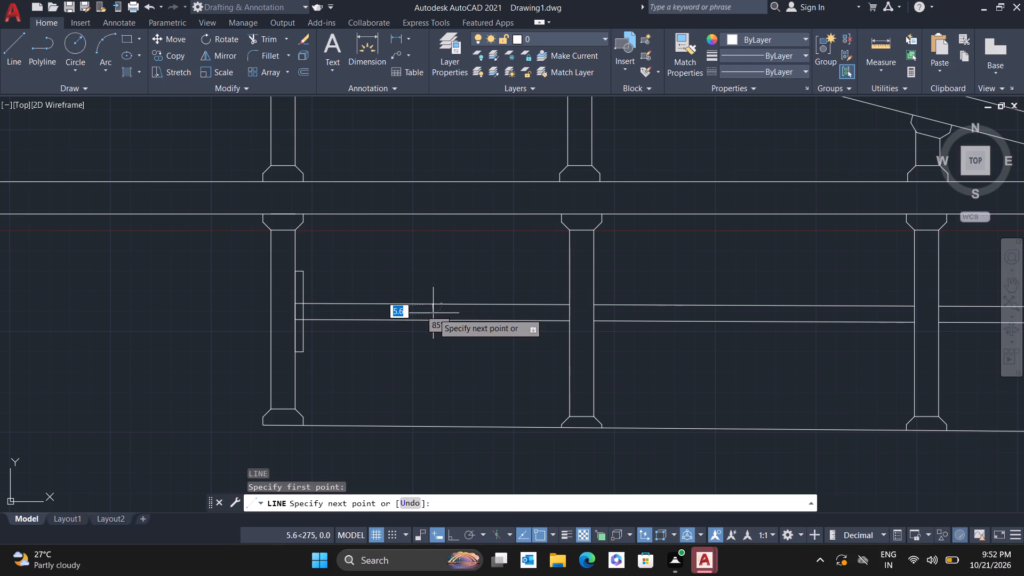
left_click(433, 322)
key("Escape")
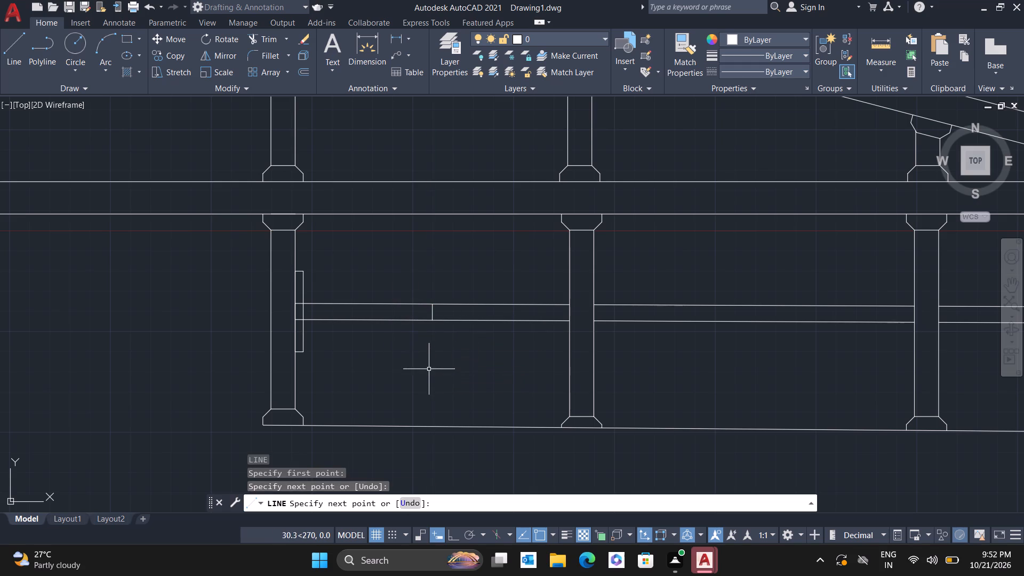
Copy the four-line narrow plate at the first lower leg, from its right edge's midpoint, onto the second leg's left face at brace mid-height.
left_click(295, 338)
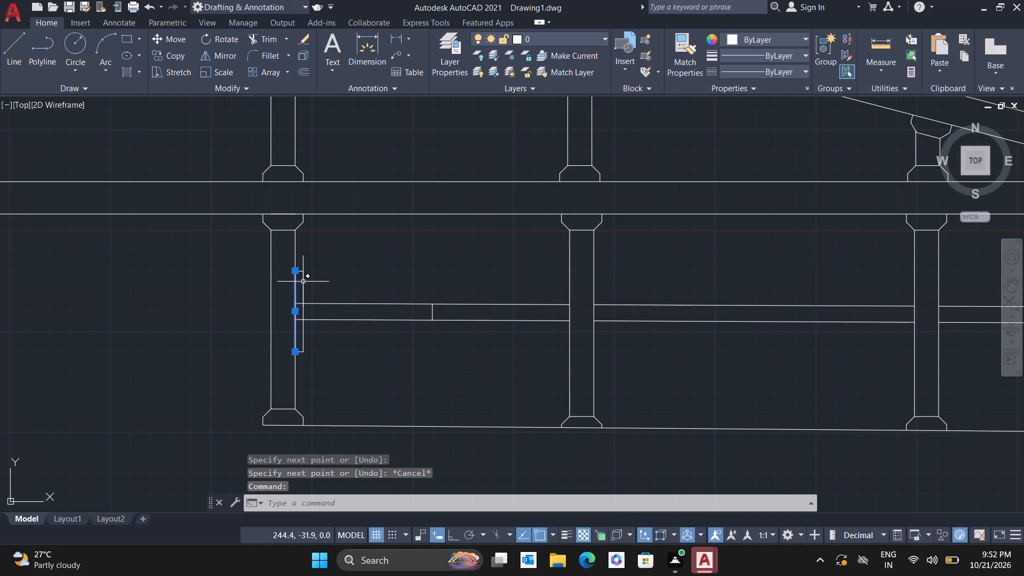
scroll(302, 277, "up", 3)
left_click(291, 250)
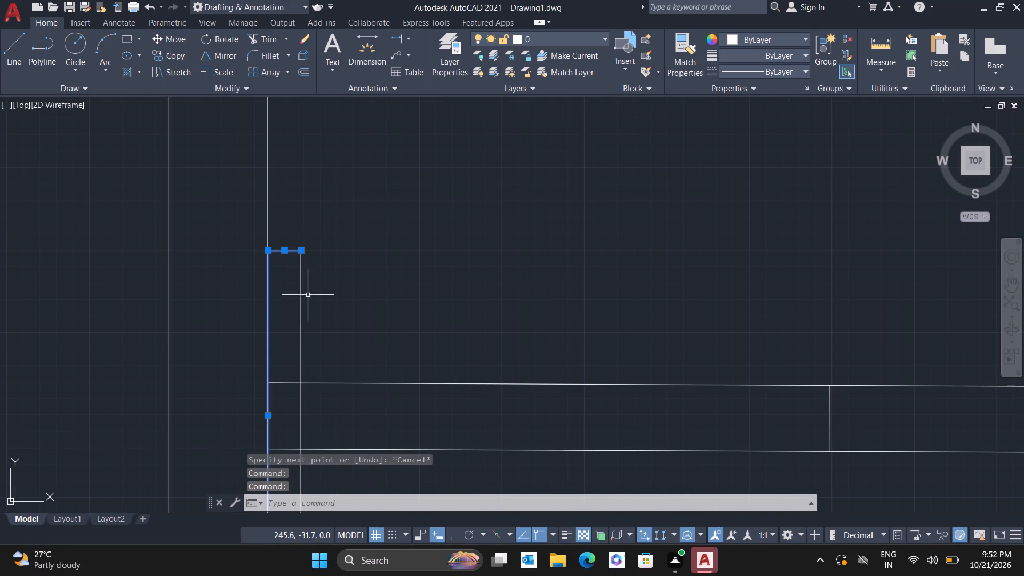
left_click(301, 299)
scroll(301, 323, "down", 3)
scroll(294, 394, "up", 3)
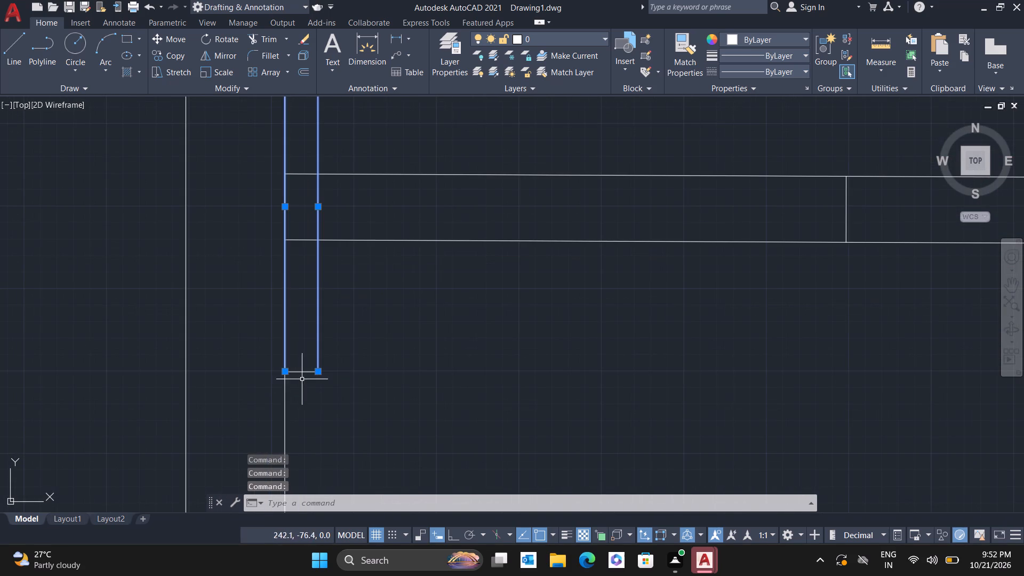
left_click(303, 373)
scroll(382, 300, "down", 2)
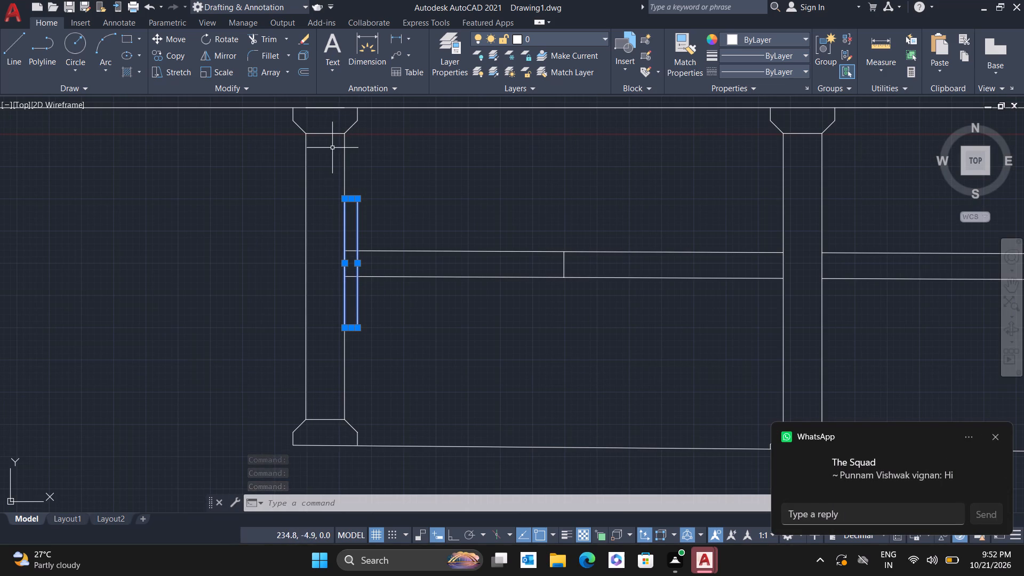
key("c")
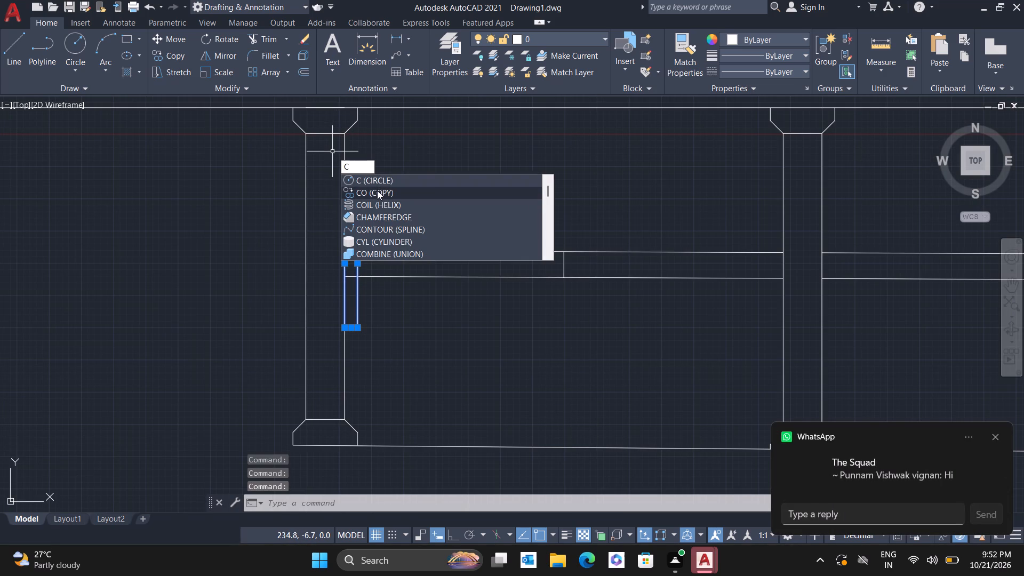
left_click(377, 191)
double_click(358, 266)
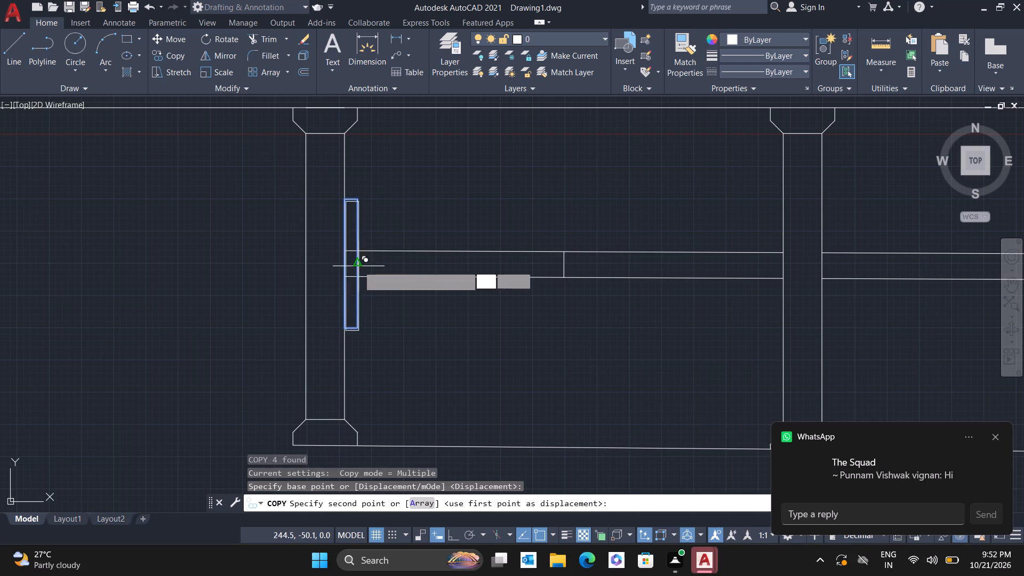
left_click(785, 266)
Place two more copies of the narrow plate on the left faces of the third and fourth lower legs, centred on the brace.
scroll(786, 265, "down", 2)
middle_click_drag(811, 261, 303, 243)
scroll(811, 261, "down", 1)
scroll(413, 249, "up", 2)
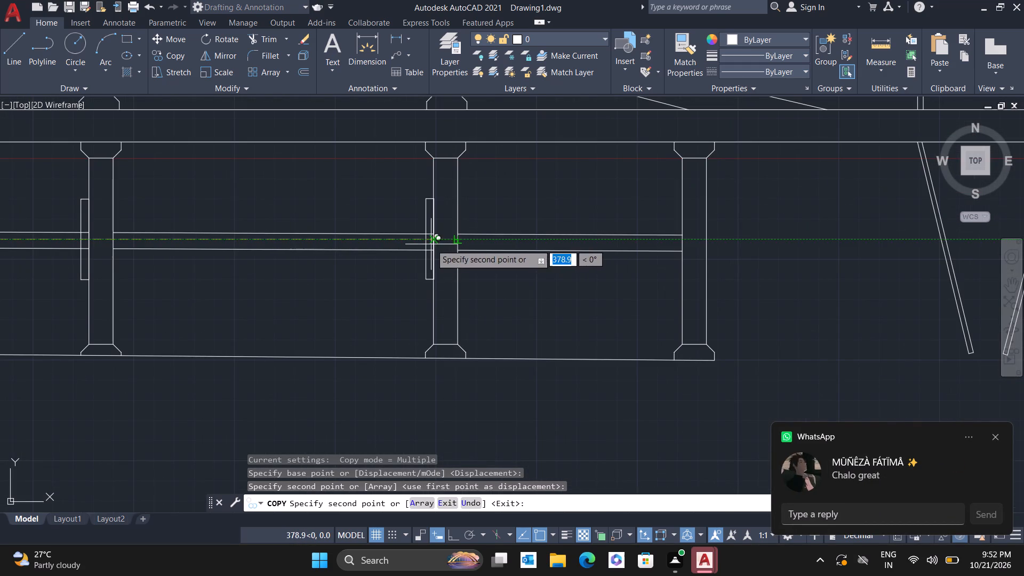
scroll(431, 244, "up", 2)
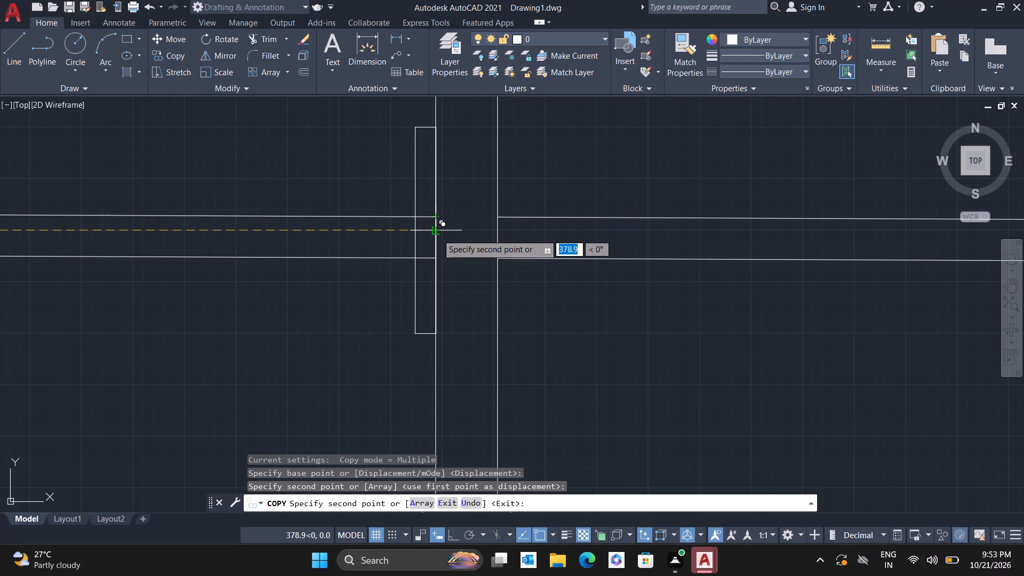
left_click(437, 234)
scroll(565, 239, "down", 2)
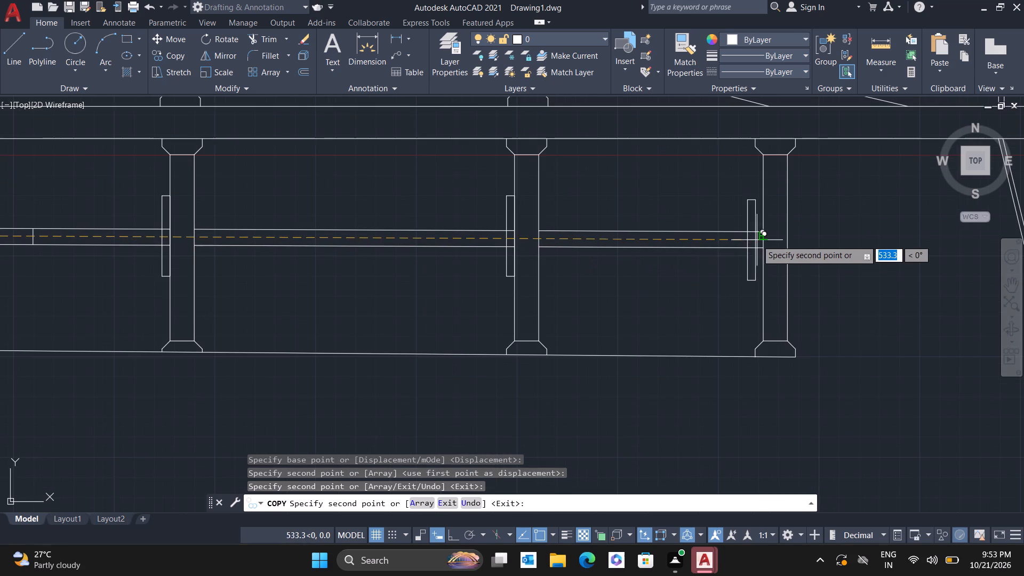
scroll(758, 240, "up", 1)
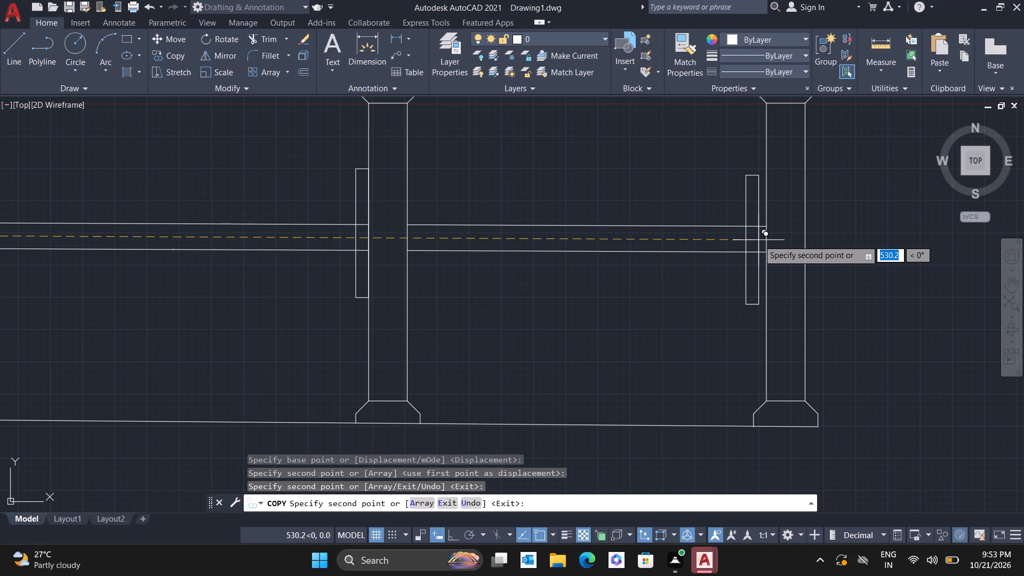
left_click(766, 234)
Place a spare copy of the narrow plate in the clear area left of the first lower leg and end the copying.
scroll(493, 297, "down", 2)
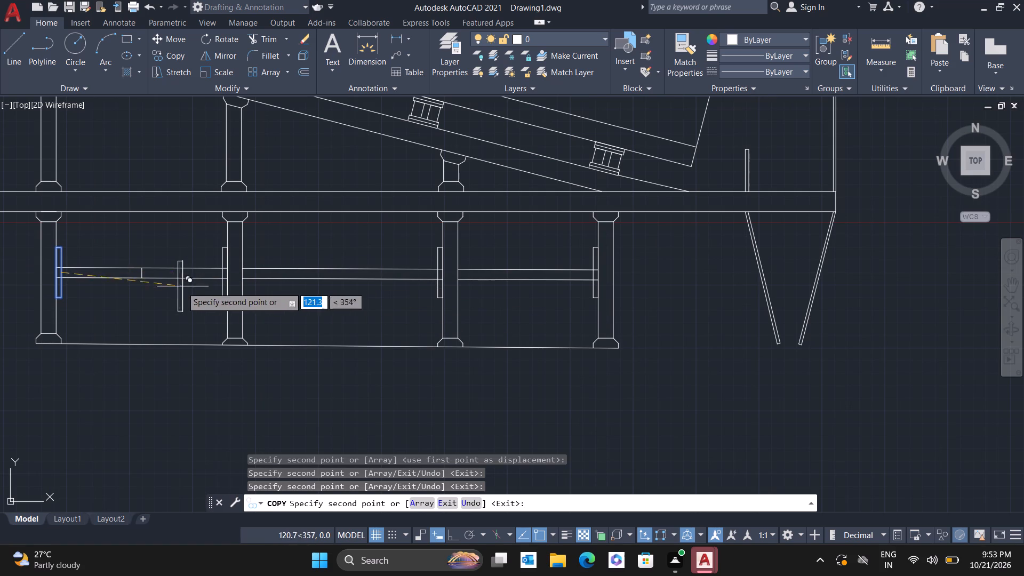
middle_click_drag(200, 410, 527, 329)
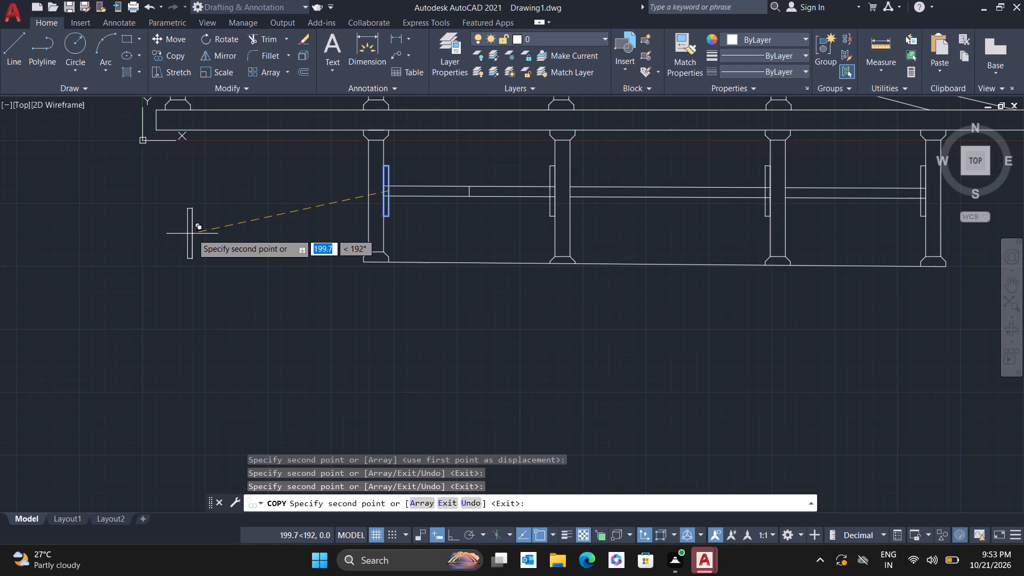
left_click(192, 234)
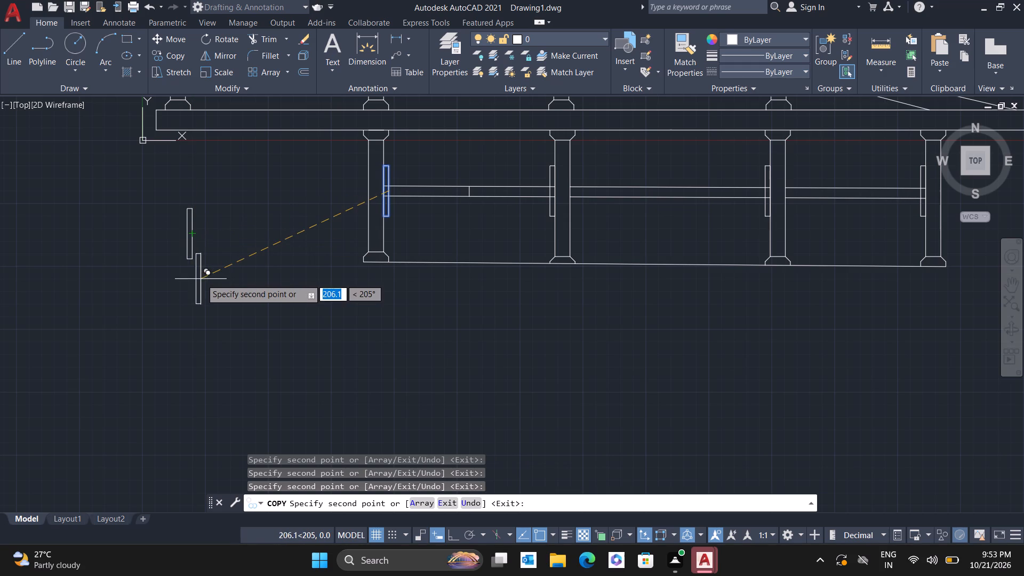
key("Escape")
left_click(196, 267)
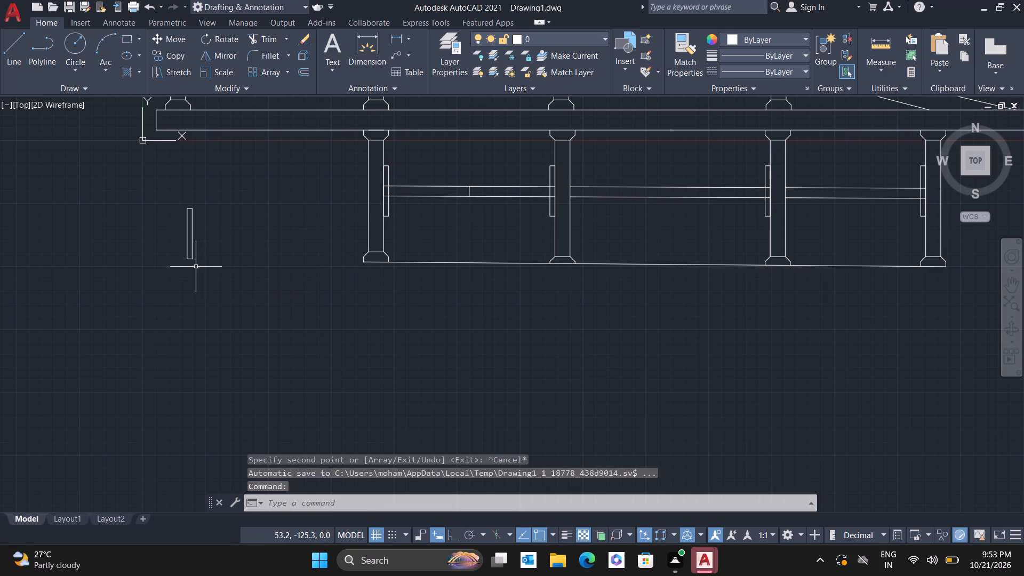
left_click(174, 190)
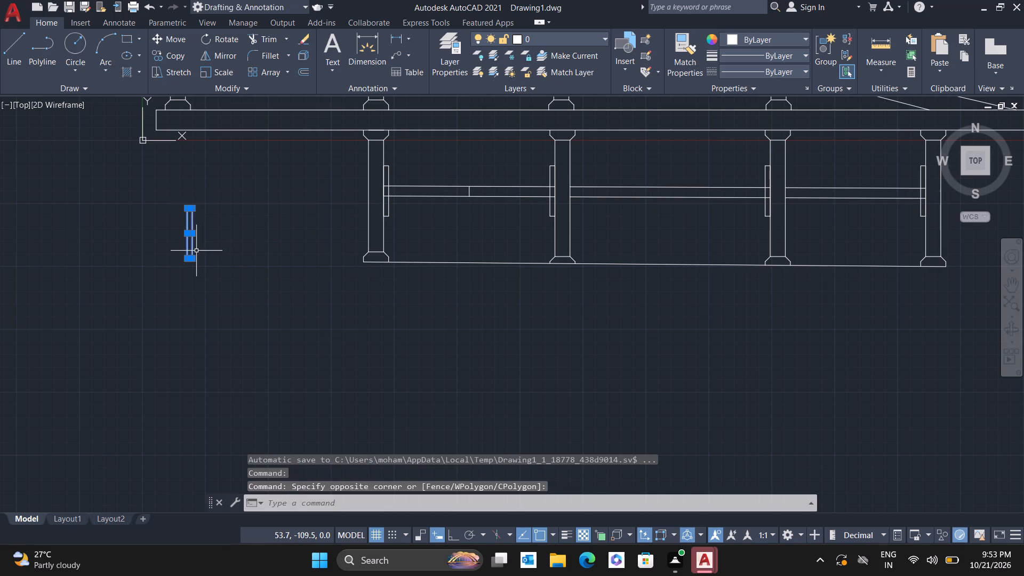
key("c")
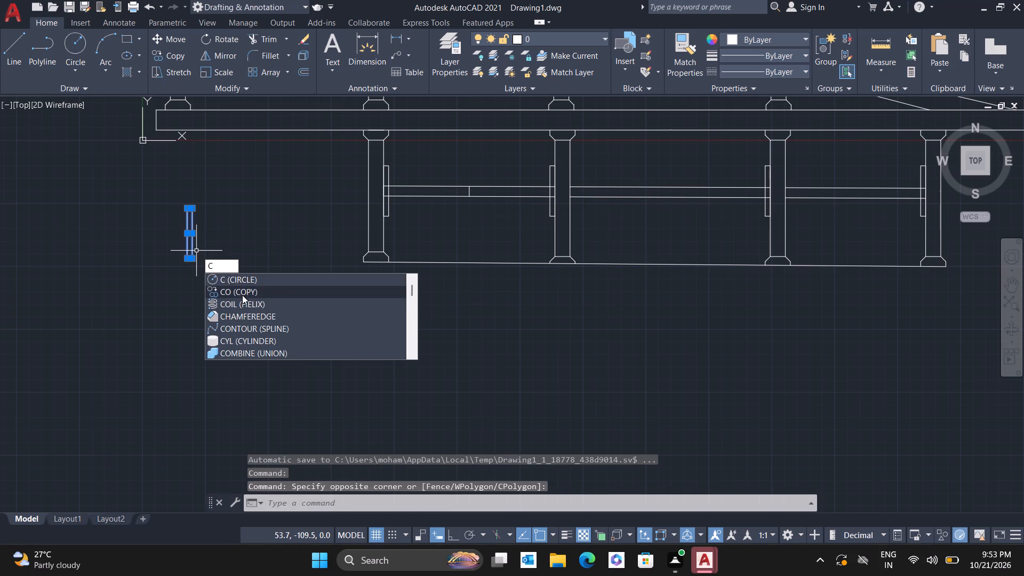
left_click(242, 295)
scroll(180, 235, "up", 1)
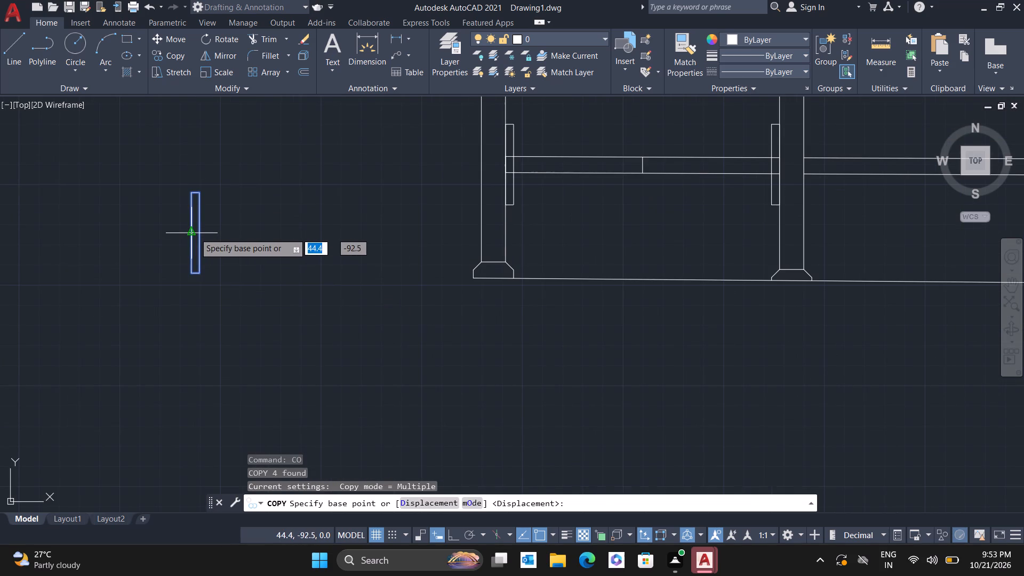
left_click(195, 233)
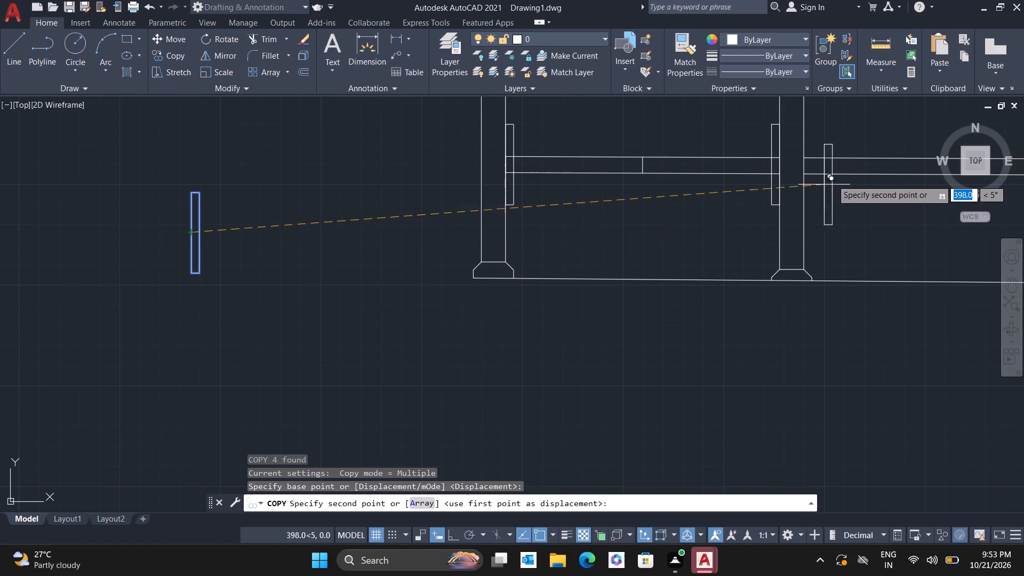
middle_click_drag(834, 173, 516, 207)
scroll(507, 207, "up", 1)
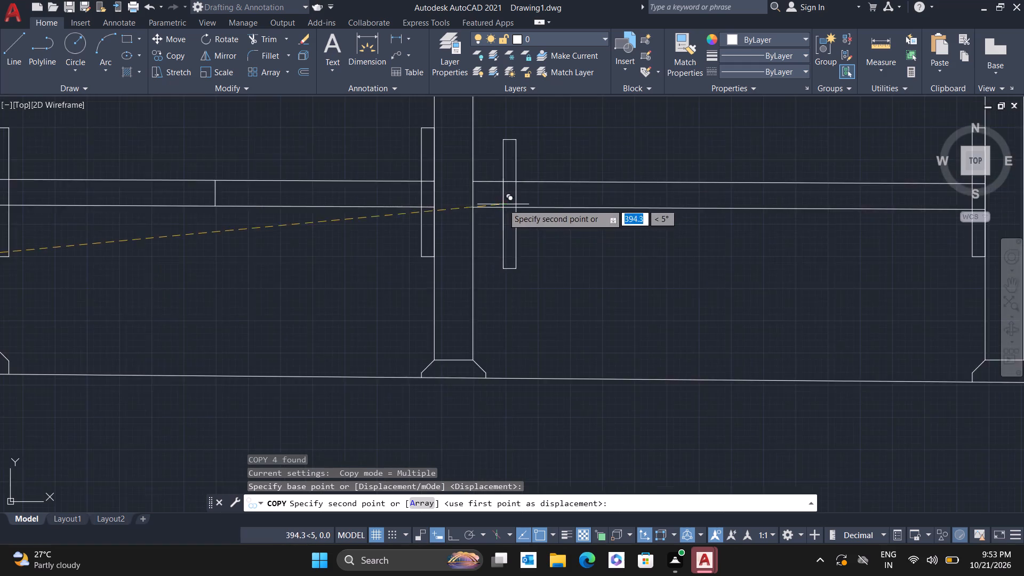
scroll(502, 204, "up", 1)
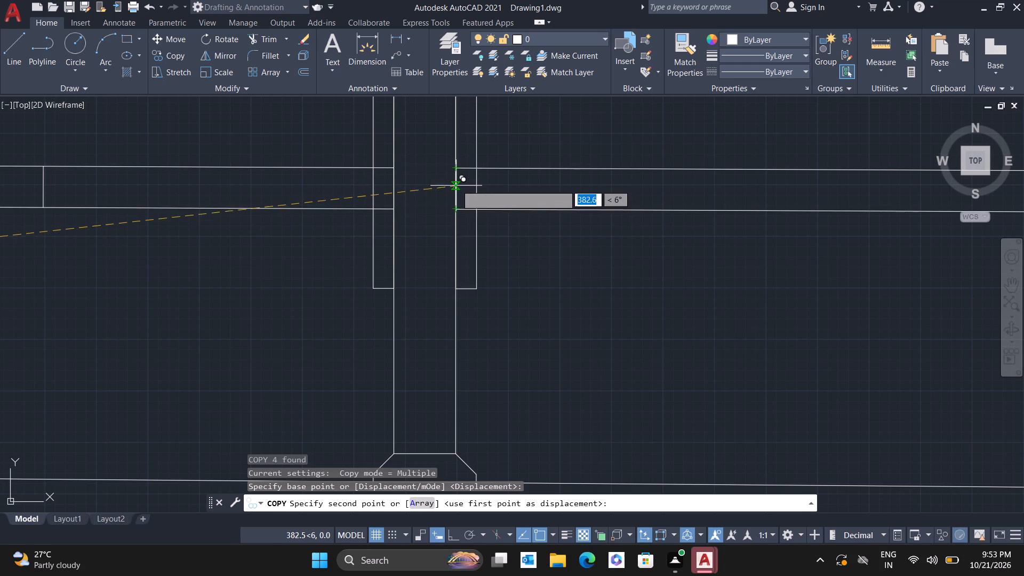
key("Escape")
Draw a short line joining the ends of the brace's two edges at the second lower leg's right face.
key("l")
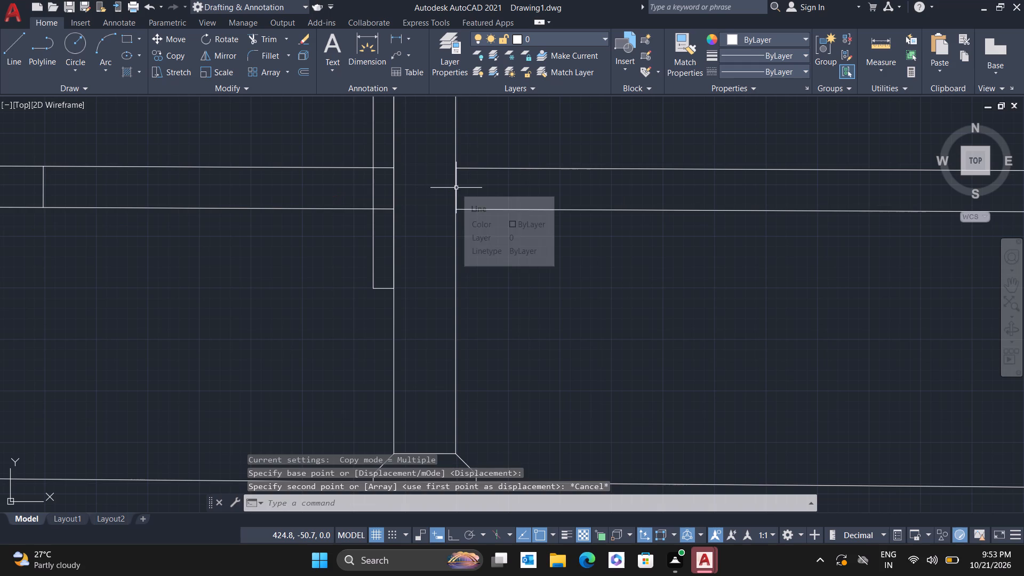
key("Return")
left_click(458, 168)
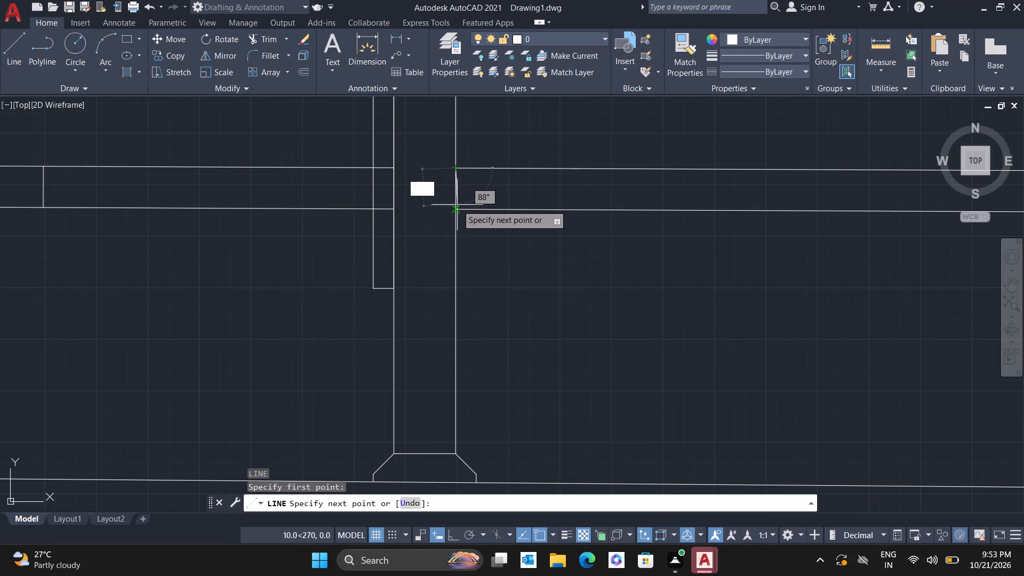
double_click(457, 211)
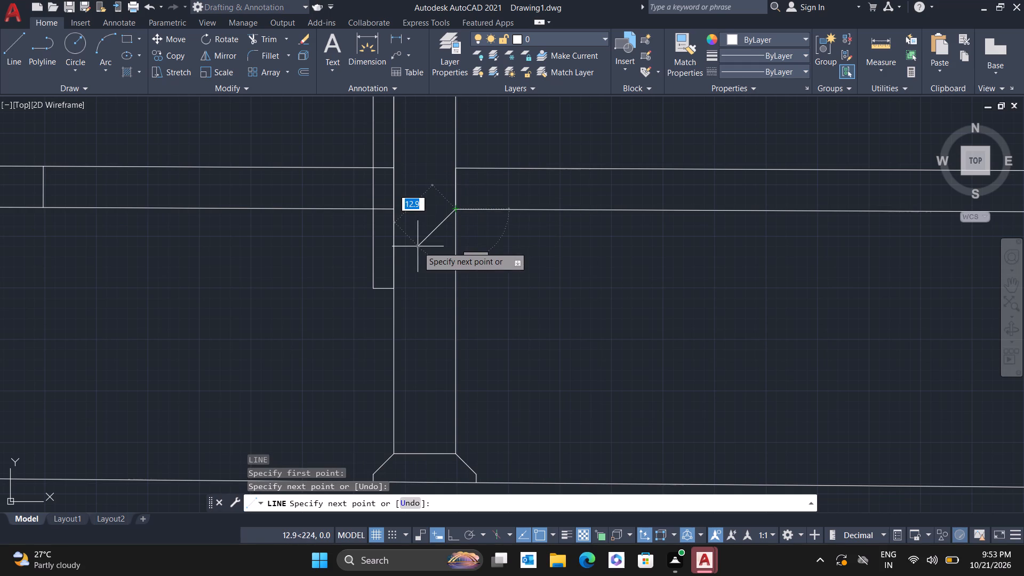
key("Escape")
Copy the spare narrow plate, from its left edge's midpoint, onto the second lower leg's right face at brace mid-height and end the copying.
scroll(418, 246, "down", 2)
scroll(351, 244, "down", 2)
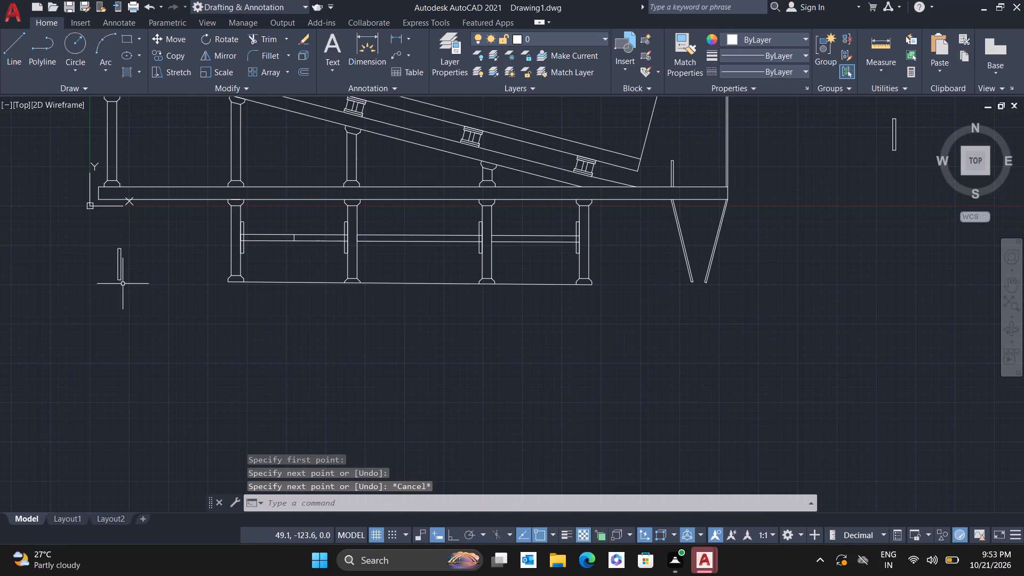
left_click(127, 284)
left_click(104, 233)
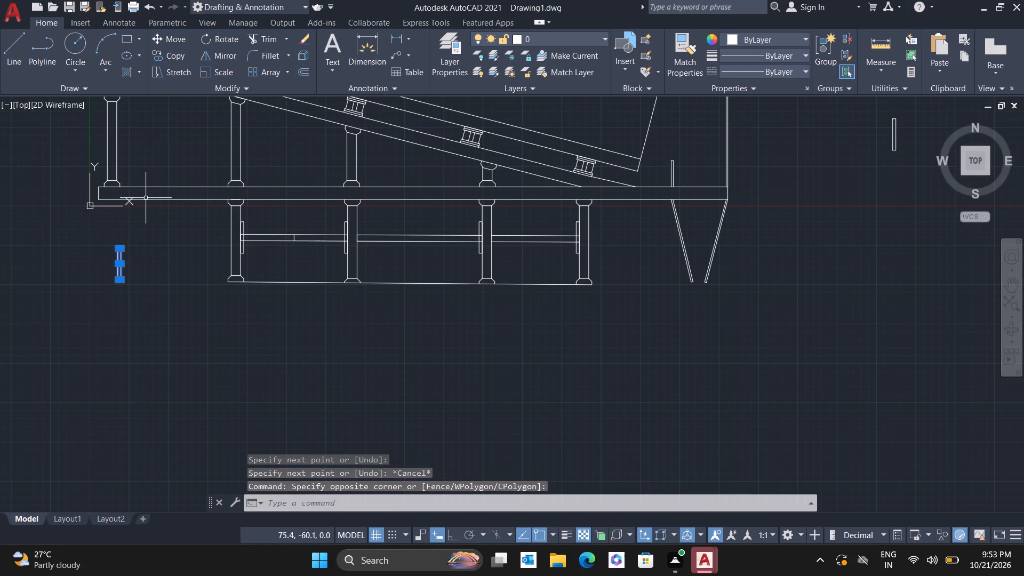
key("c")
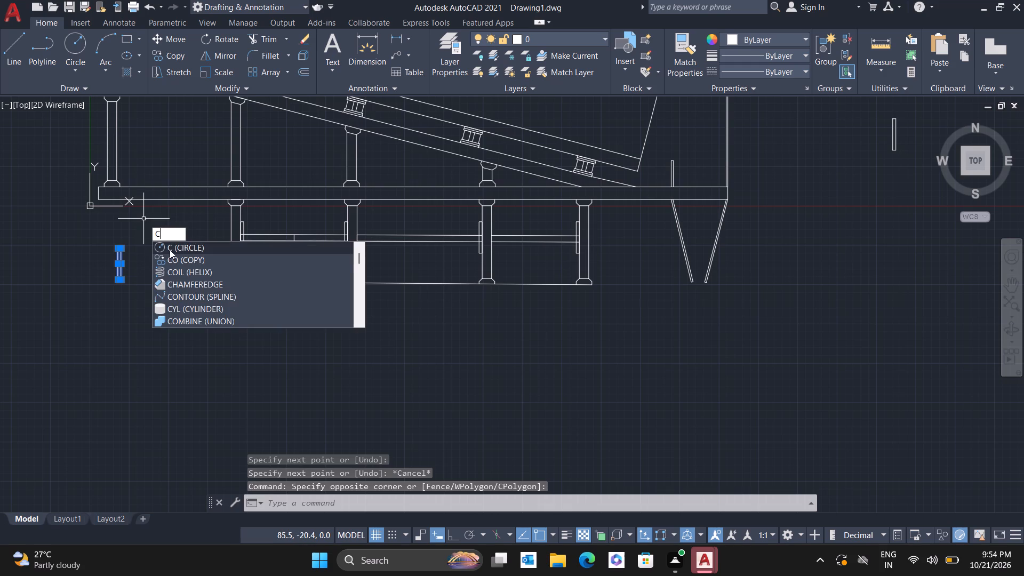
left_click(179, 260)
scroll(119, 274, "up", 1)
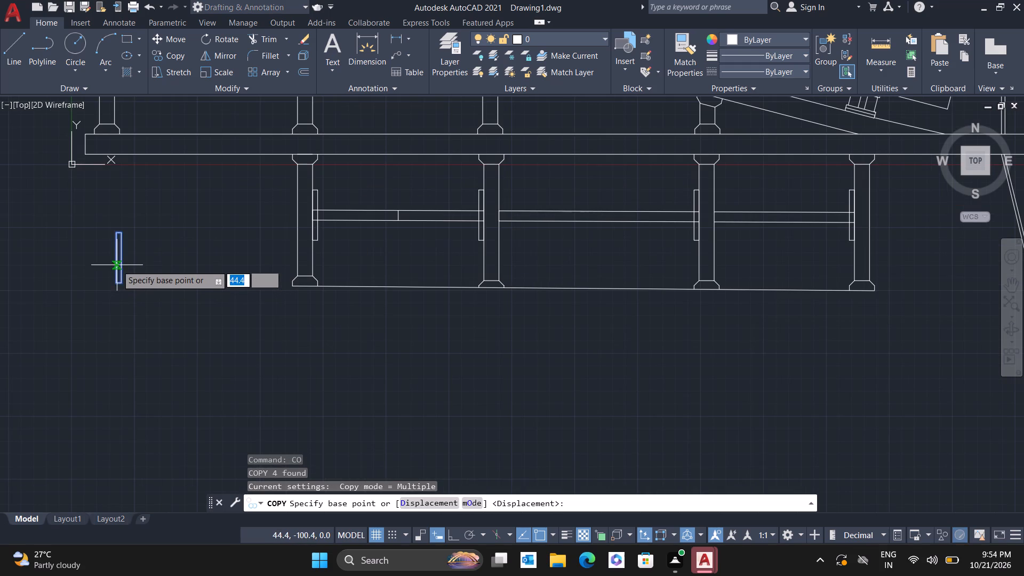
scroll(120, 261, "up", 1)
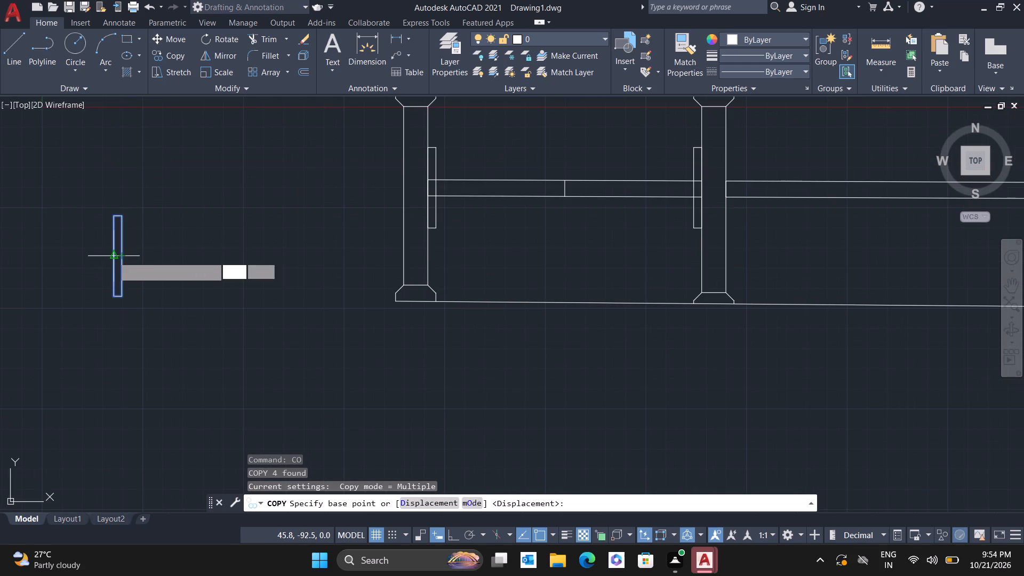
left_click(113, 256)
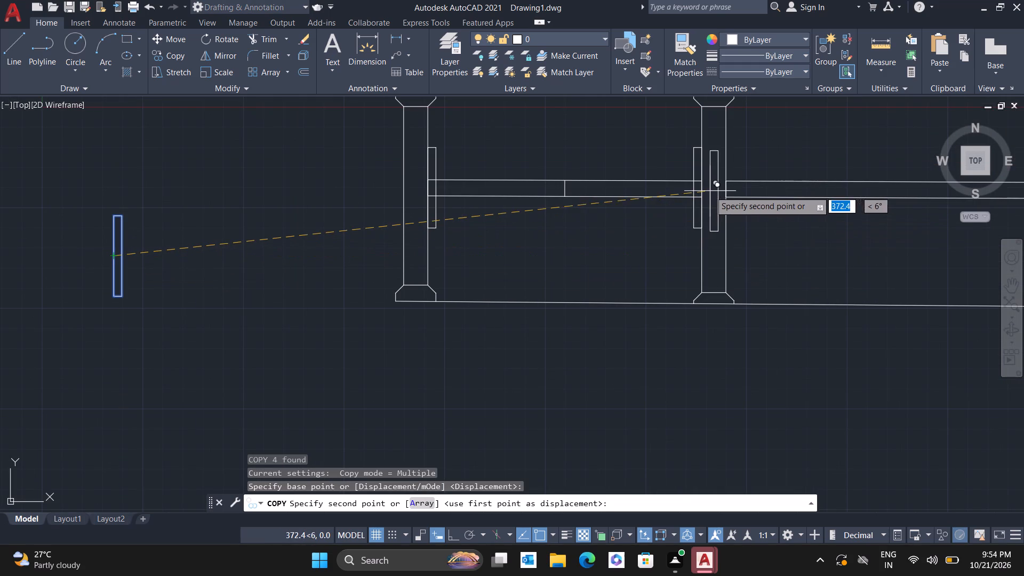
scroll(731, 190, "up", 1)
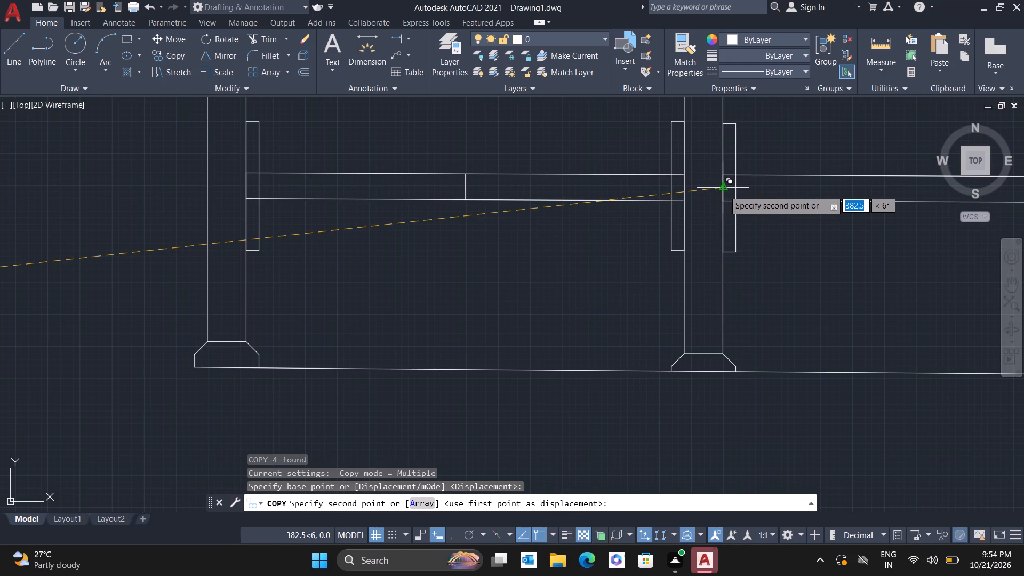
left_click(724, 190)
scroll(755, 207, "down", 2)
middle_click_drag(751, 209, 443, 241)
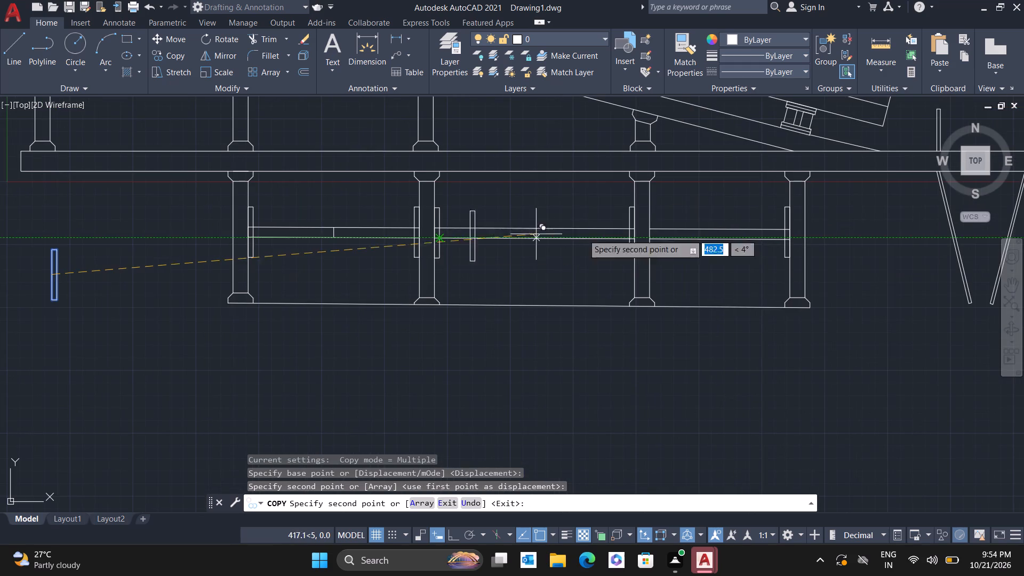
scroll(654, 232, "up", 1)
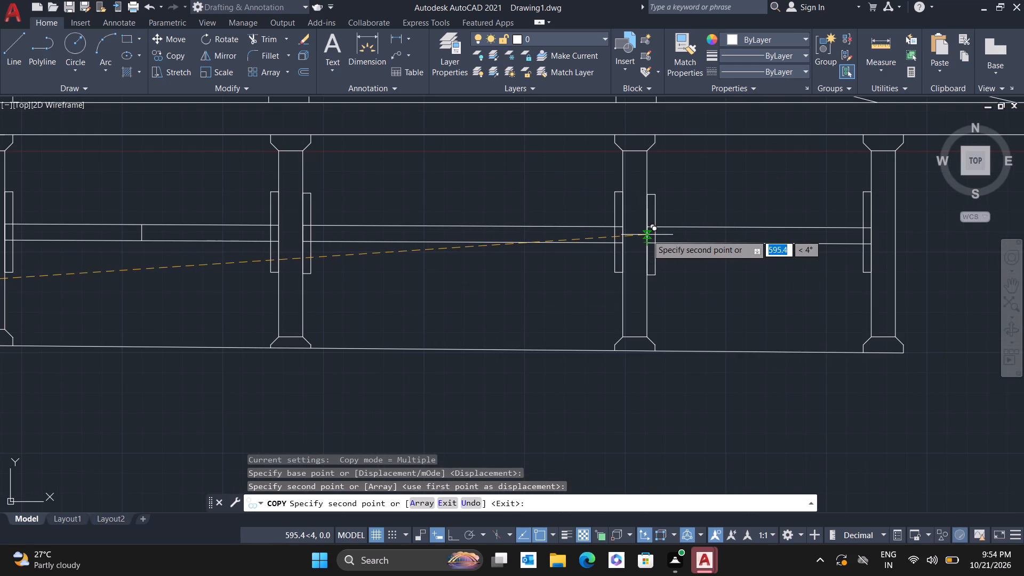
scroll(645, 235, "up", 1)
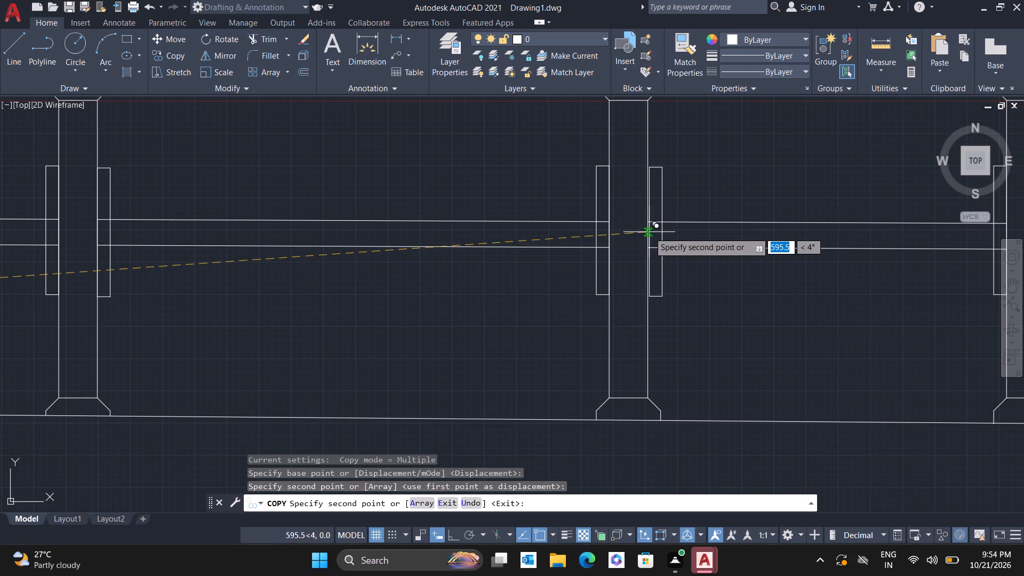
scroll(340, 281, "down", 4)
middle_click_drag(335, 287, 497, 249)
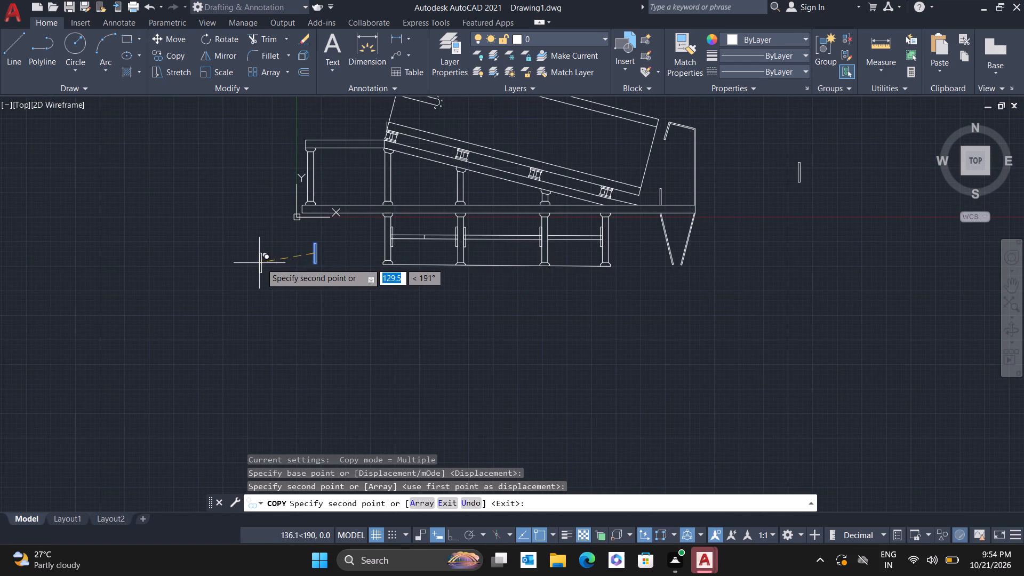
key("Escape")
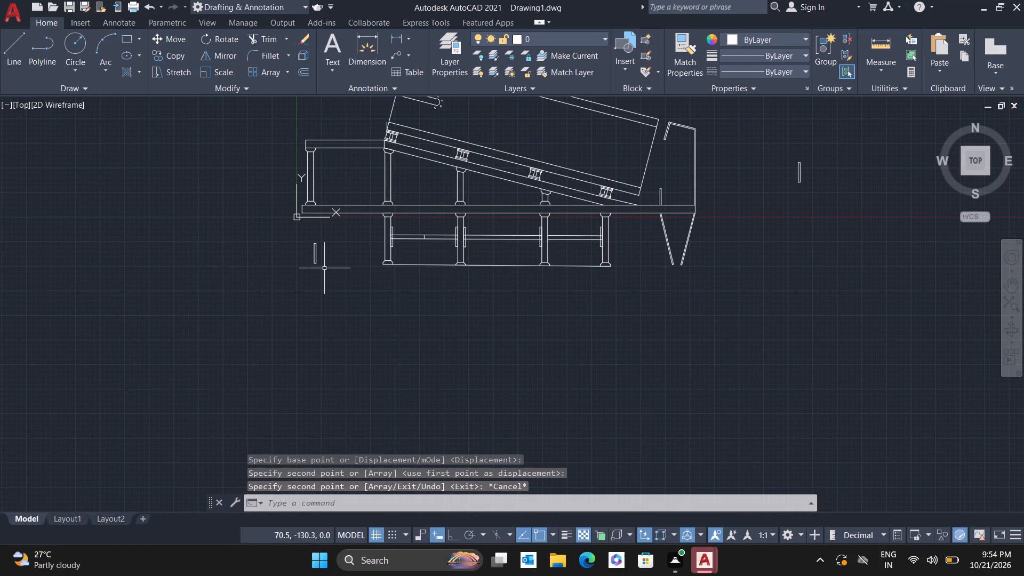
Draw a short line joining the ends of the brace's two edges at the third lower leg's right face.
scroll(548, 244, "up", 2)
middle_click_drag(516, 249, 491, 254)
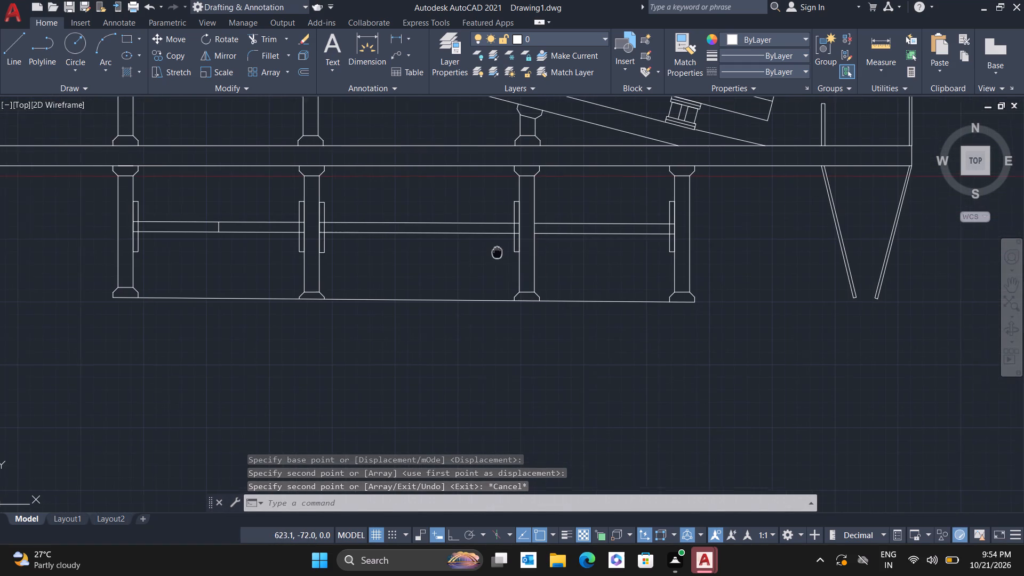
middle_click_drag(491, 254, 381, 279)
scroll(421, 251, "up", 1)
key("l")
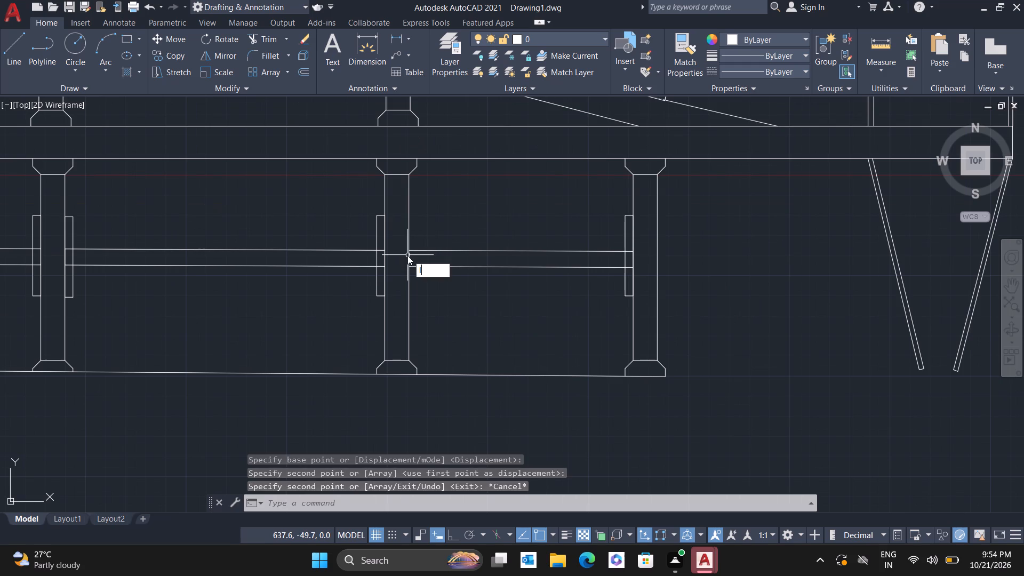
key("Return")
left_click(413, 251)
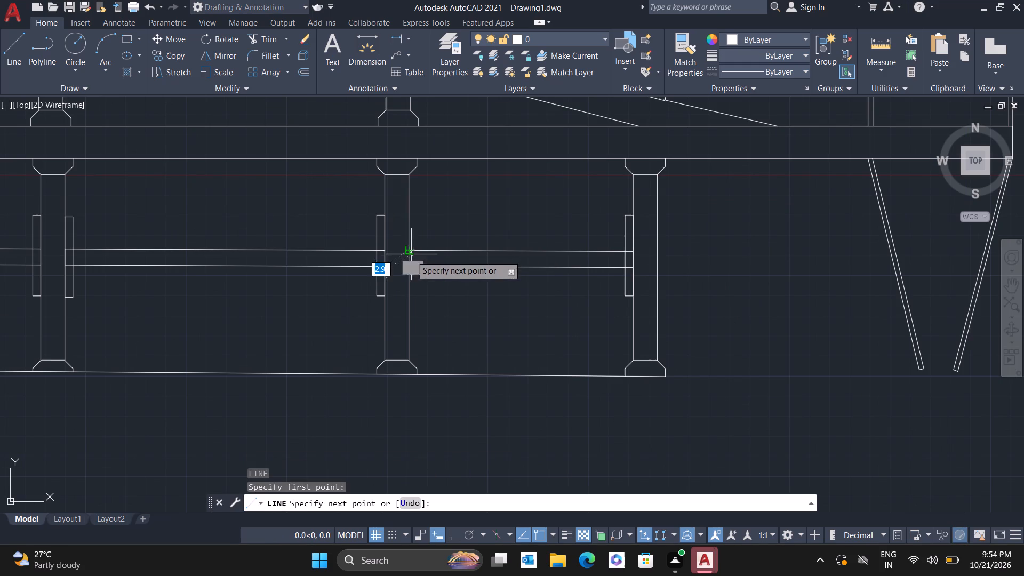
left_click(411, 266)
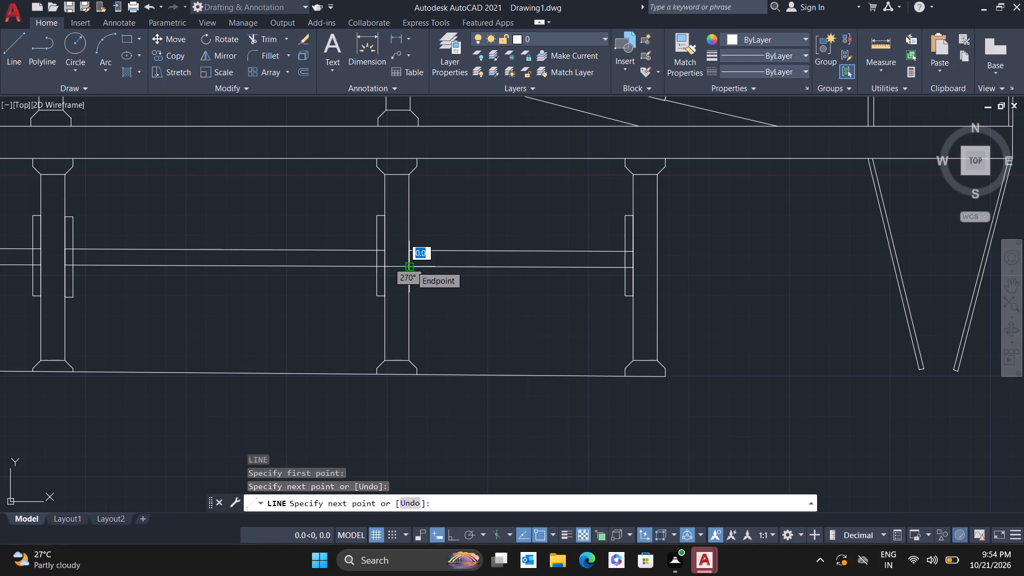
key("Escape")
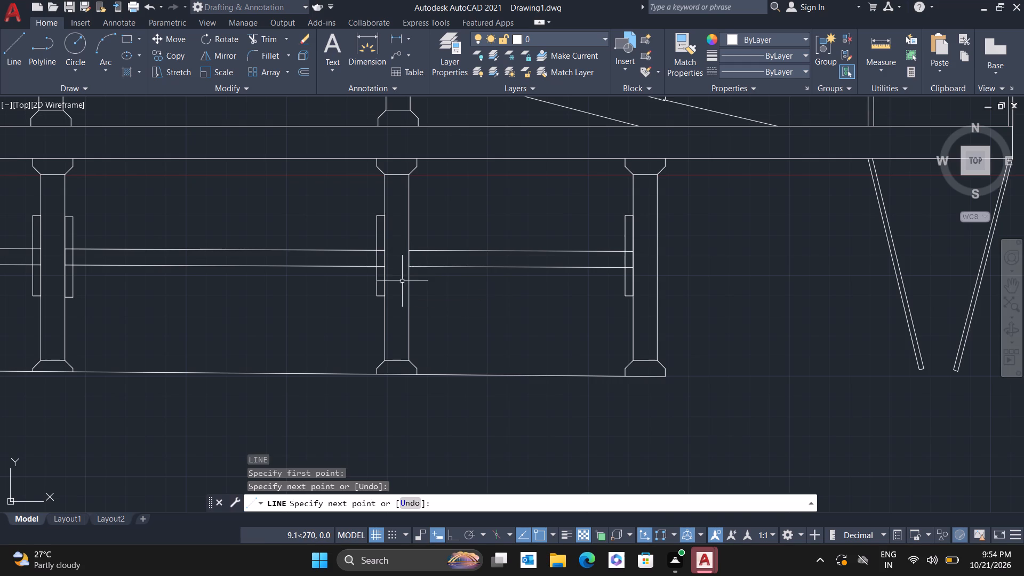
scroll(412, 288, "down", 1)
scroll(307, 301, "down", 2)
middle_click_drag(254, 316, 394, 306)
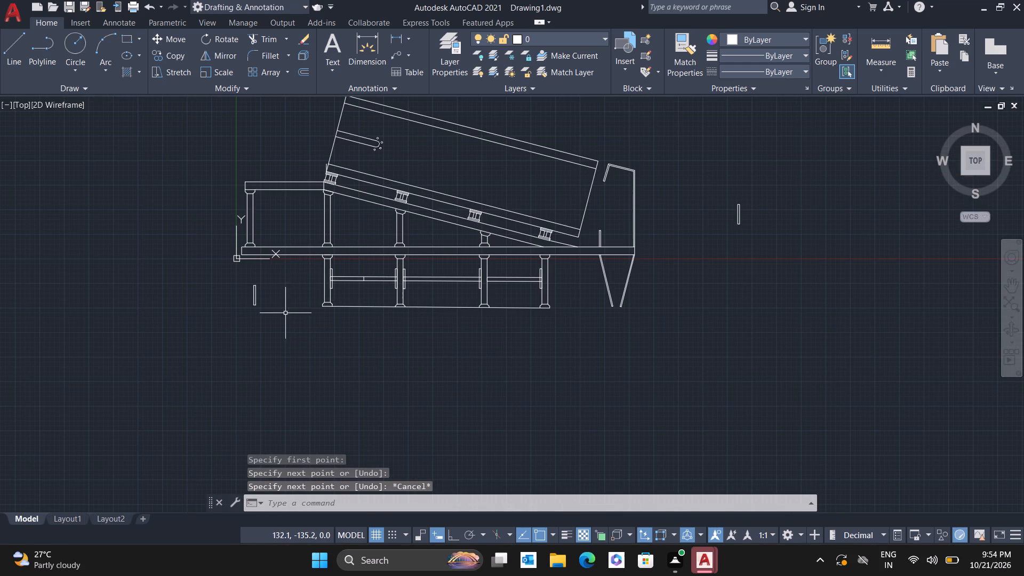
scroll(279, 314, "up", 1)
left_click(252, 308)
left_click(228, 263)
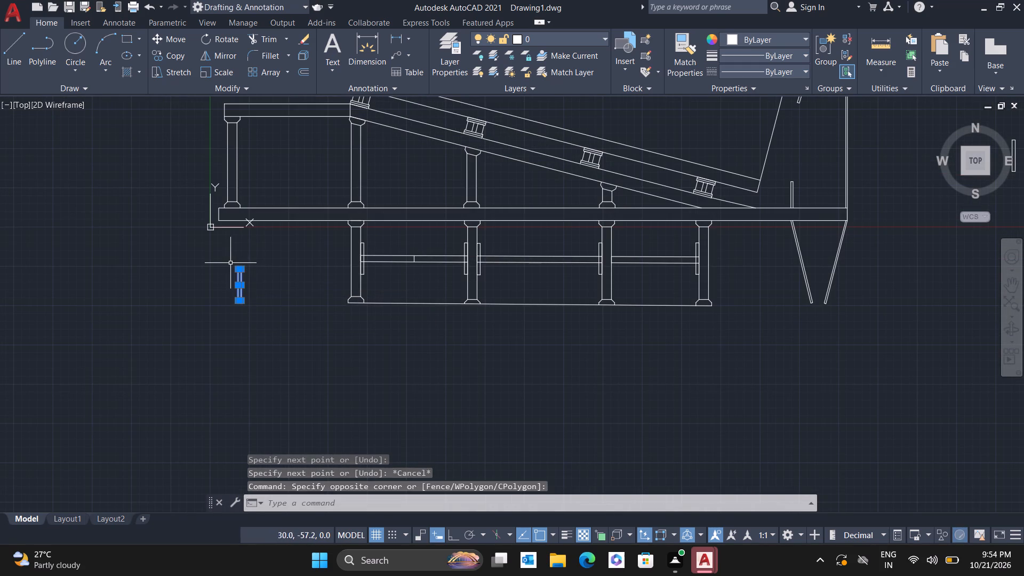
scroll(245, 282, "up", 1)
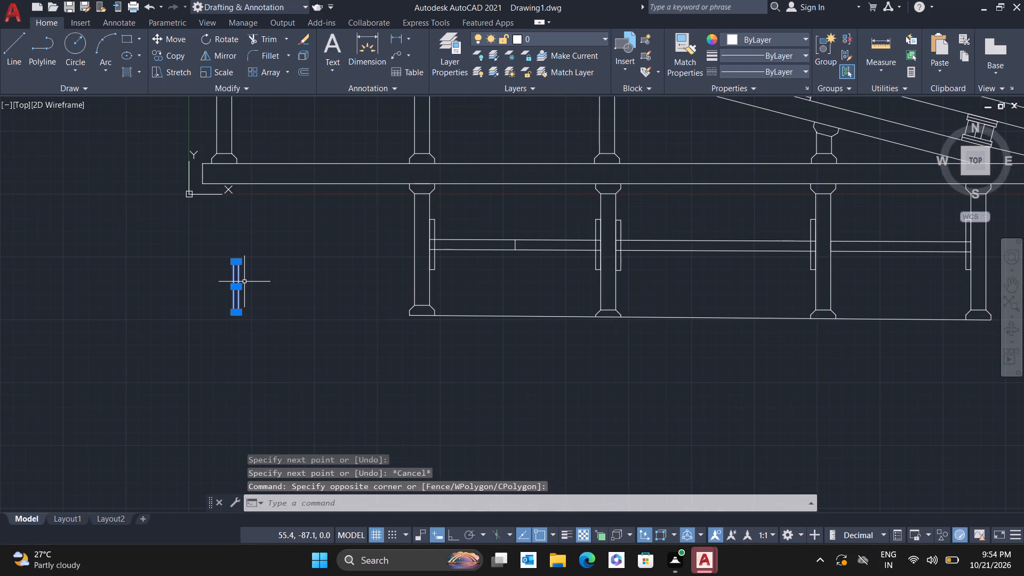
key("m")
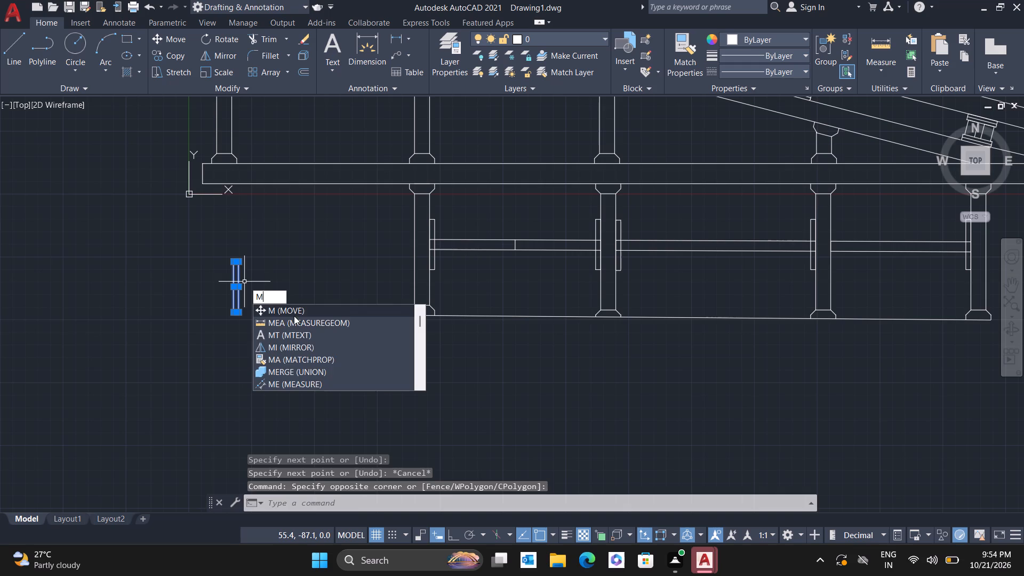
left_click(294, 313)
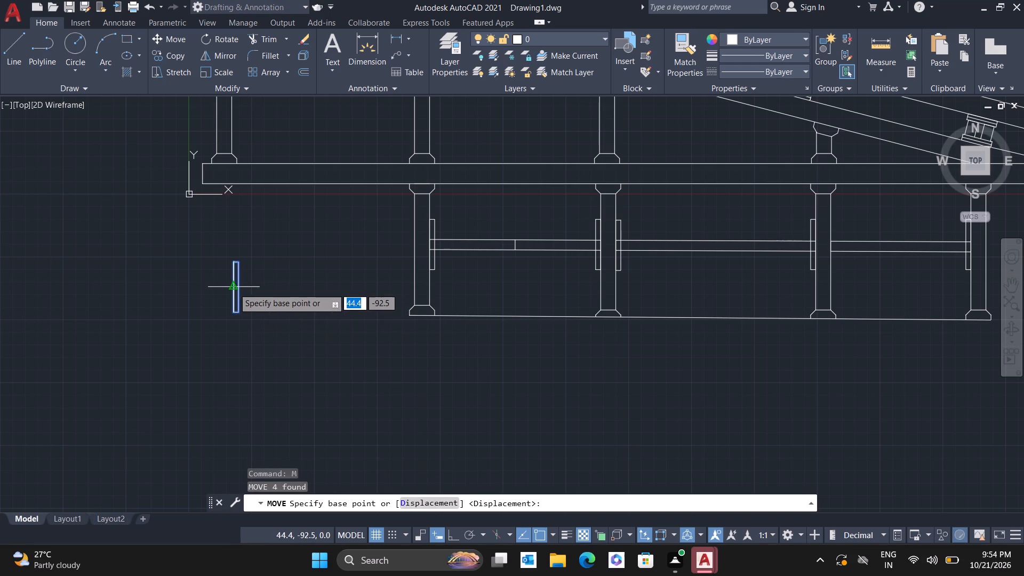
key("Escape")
Copy the spare narrow plate, from its left edge's midpoint, onto the third lower leg's right face at brace mid-height and end the copying.
left_click_drag(261, 315, 249, 305)
double_click(225, 256)
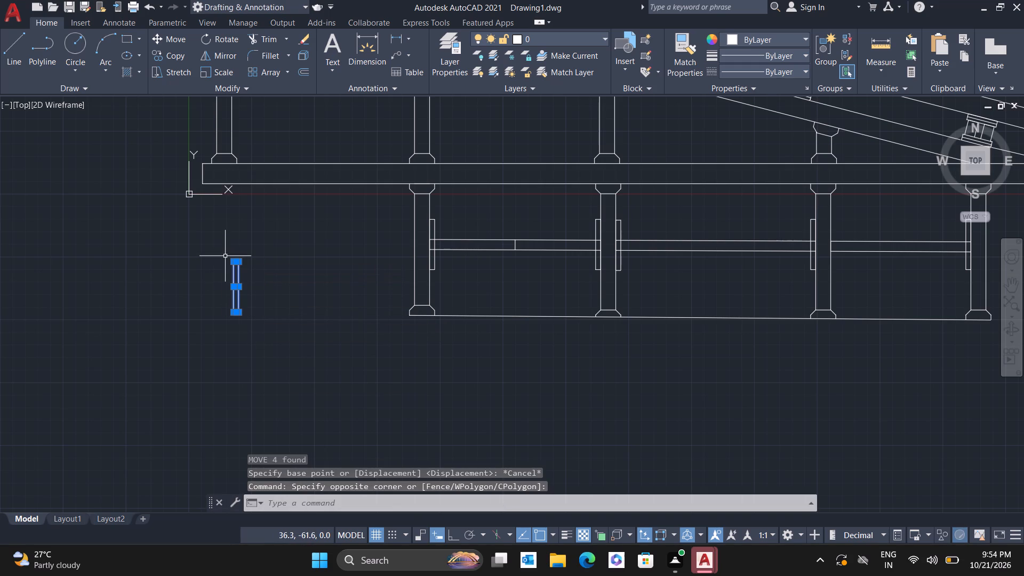
key("c")
left_click(261, 291)
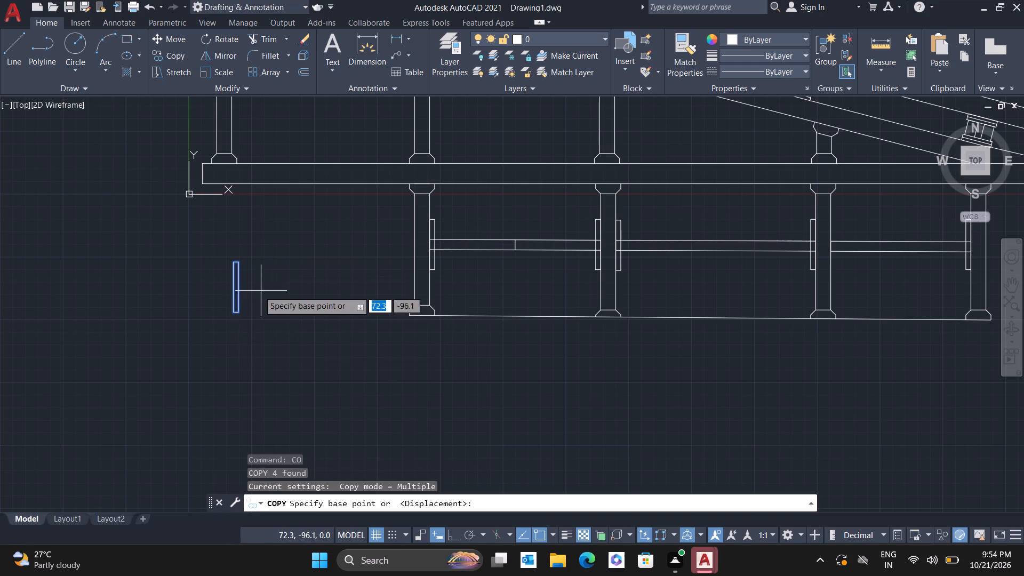
double_click(233, 289)
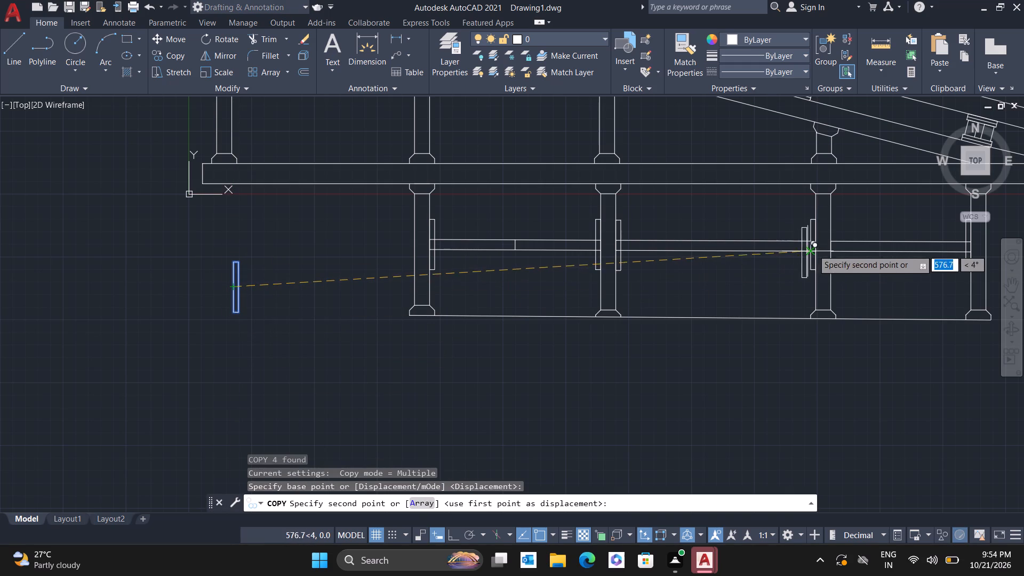
scroll(836, 249, "up", 2)
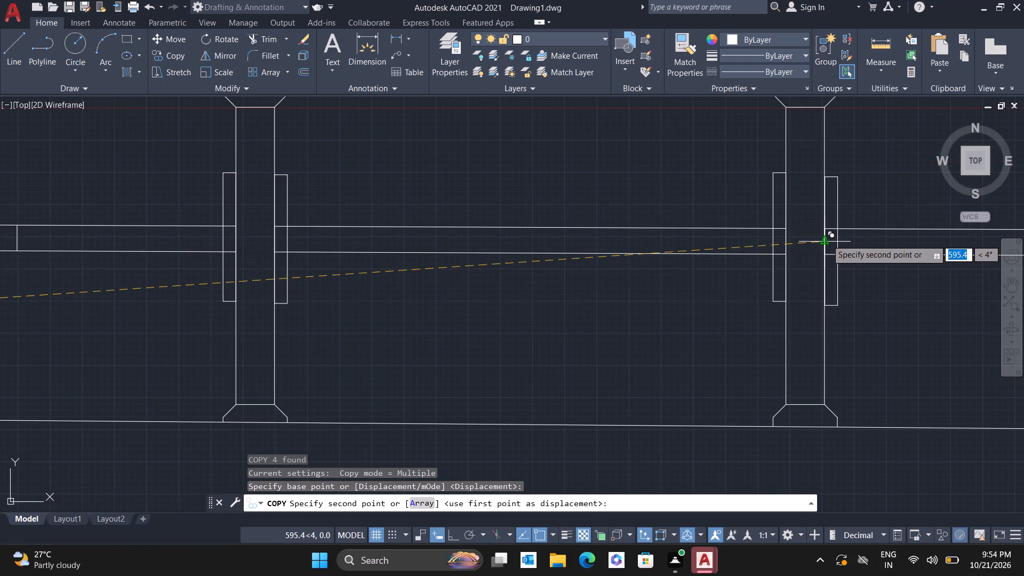
left_click(827, 239)
scroll(738, 279, "down", 3)
middle_click_drag(789, 308, 796, 308)
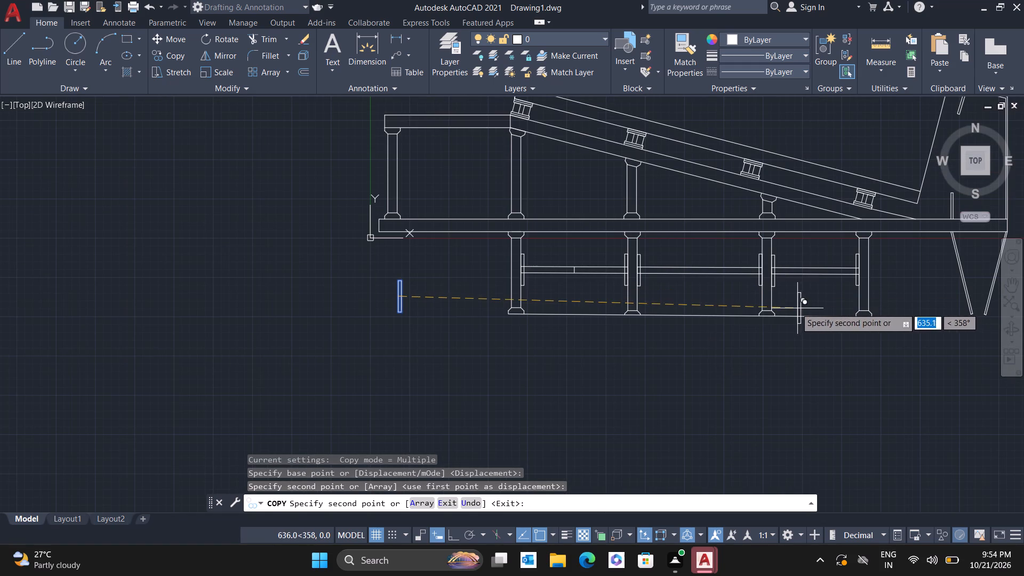
middle_click_drag(796, 308, 519, 289)
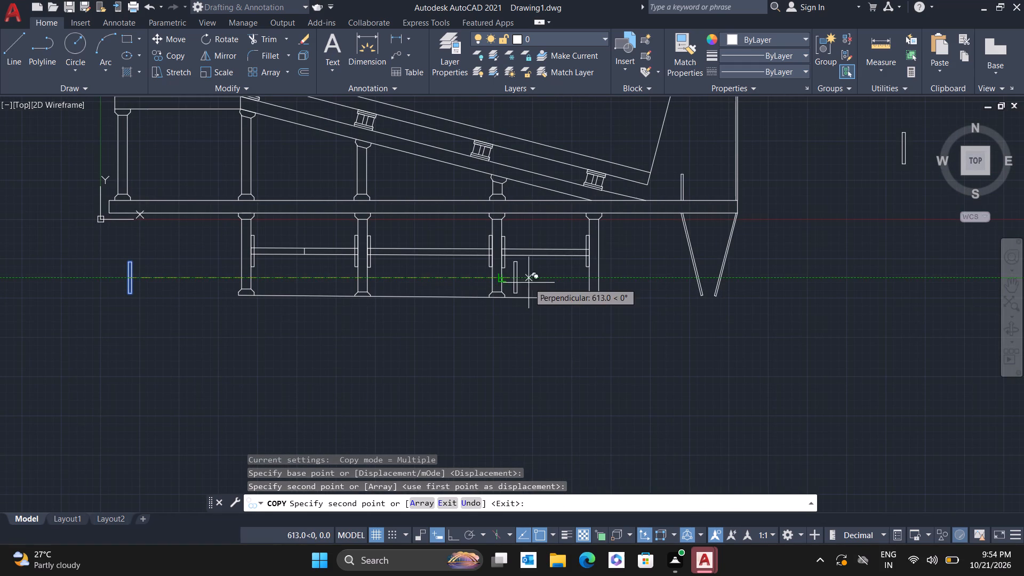
middle_click_drag(538, 268, 522, 394)
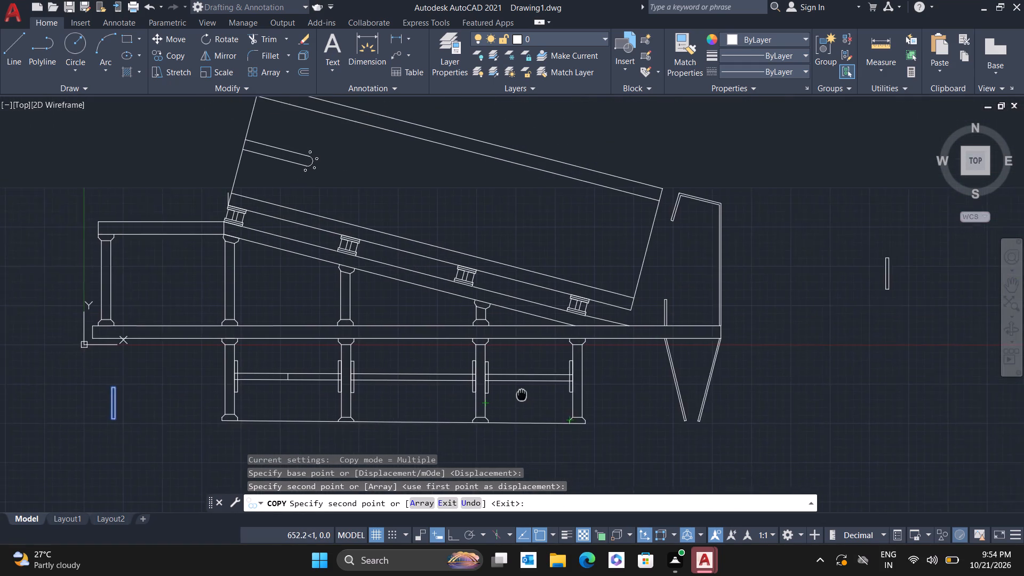
middle_click_drag(522, 394, 555, 367)
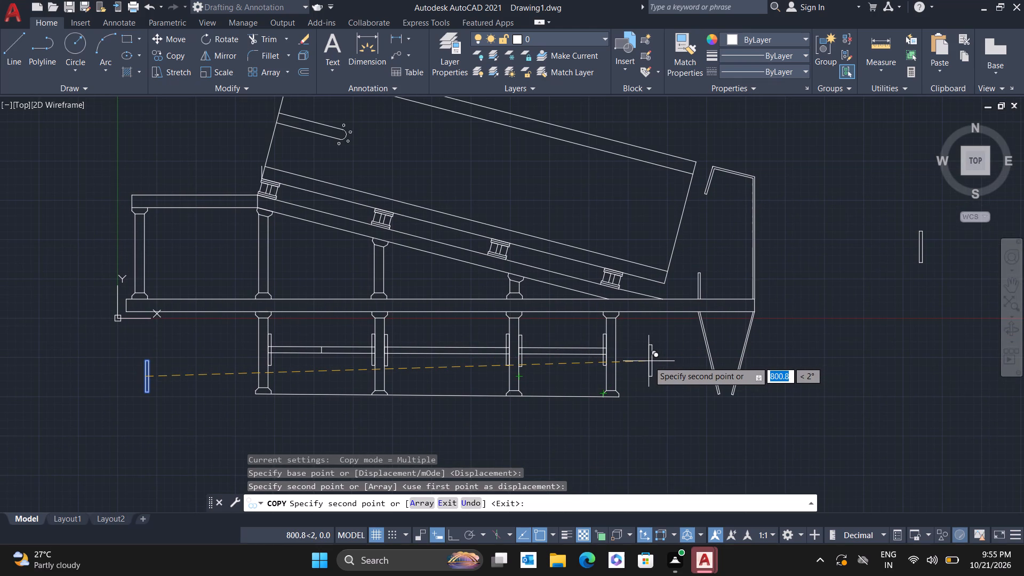
key("Escape")
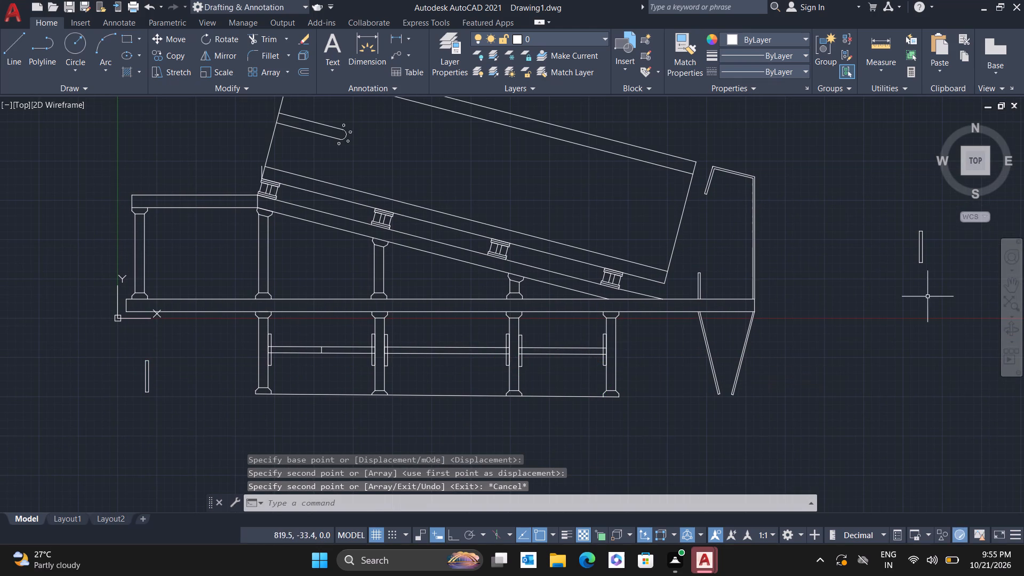
Erase the two loose narrow plates, one right of the hooked post and one left of the first lower leg.
left_click_drag(958, 300, 945, 279)
left_click(899, 208)
key("e")
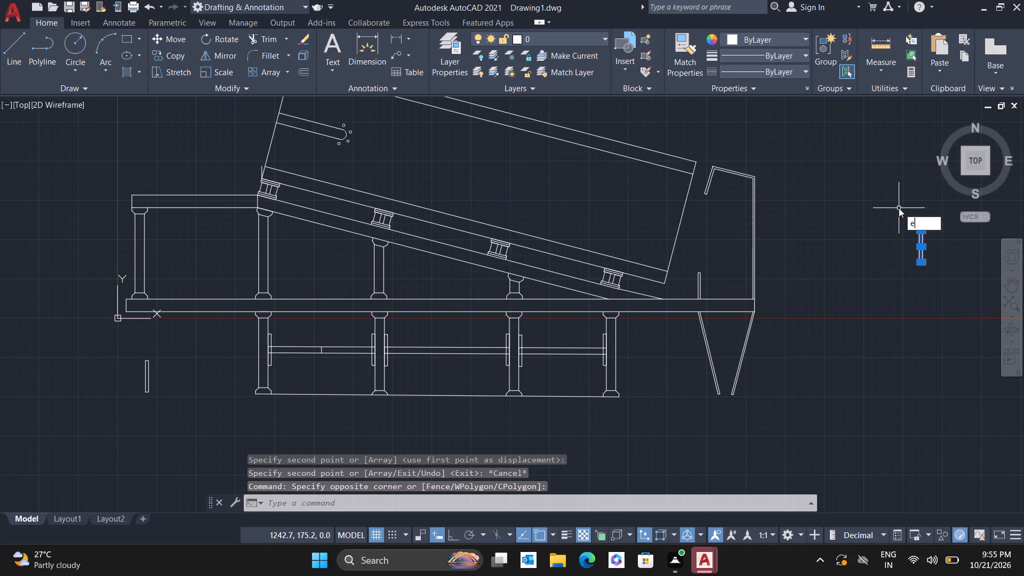
key("Return")
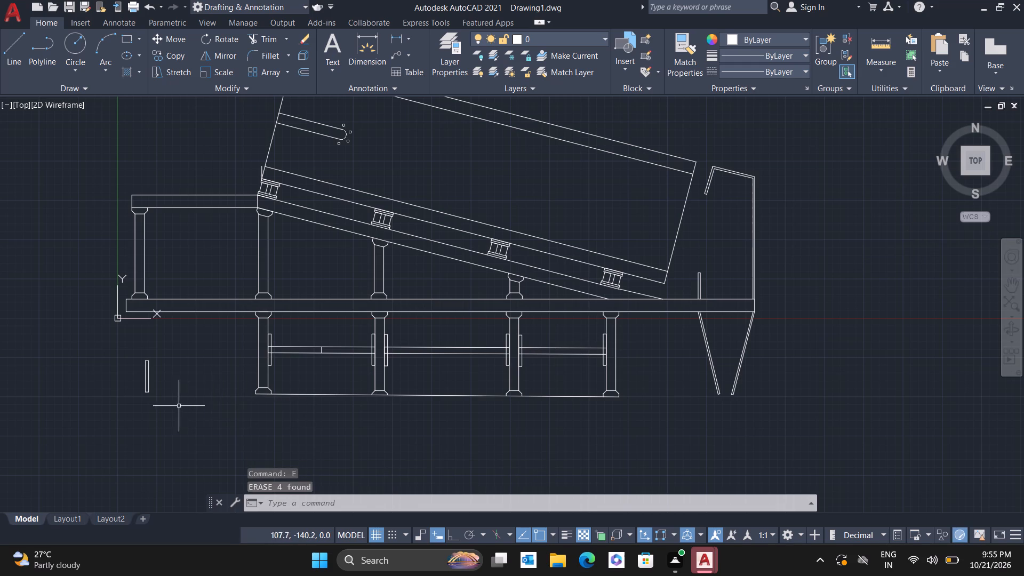
left_click_drag(160, 401, 154, 397)
left_click(132, 354)
key("e")
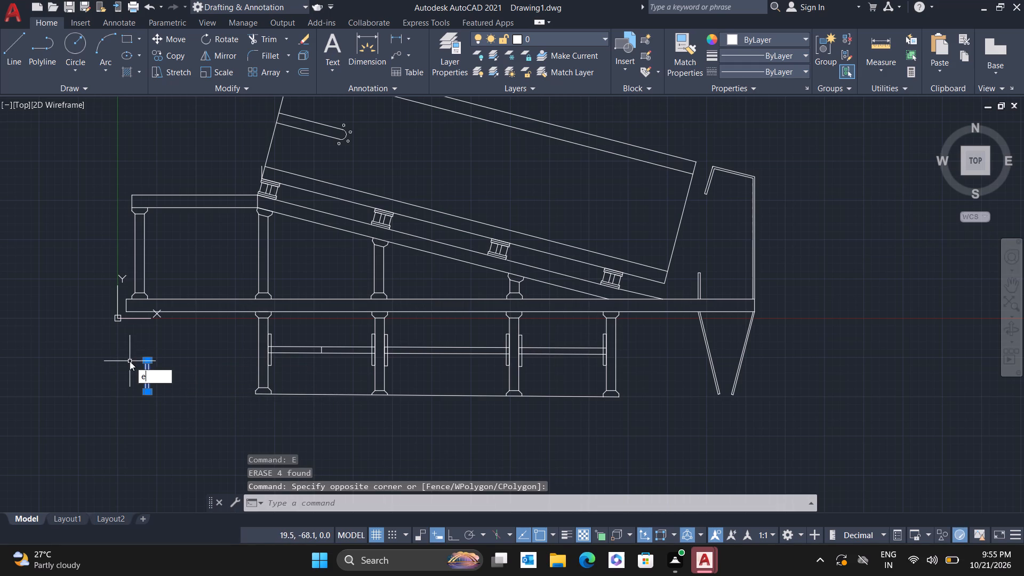
key("Return")
scroll(127, 361, "down", 2)
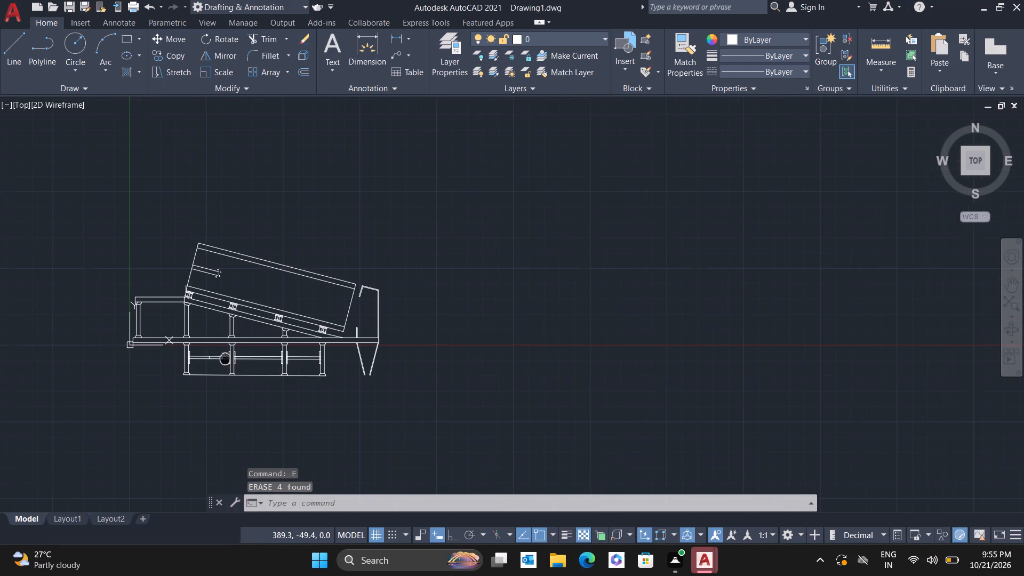
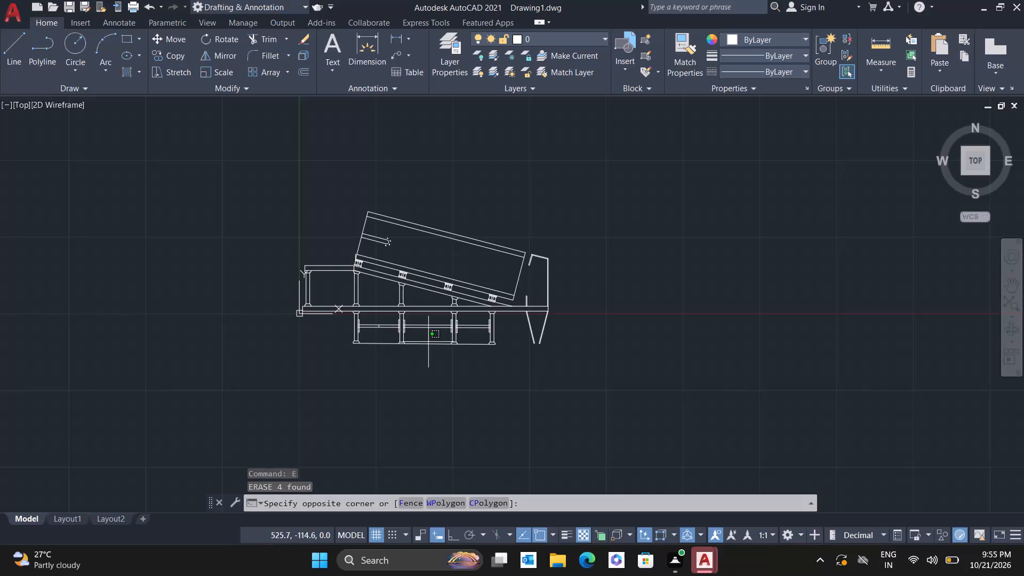
Erase the long horizontal line running beneath the feet of the four lower legs.
left_click(426, 350)
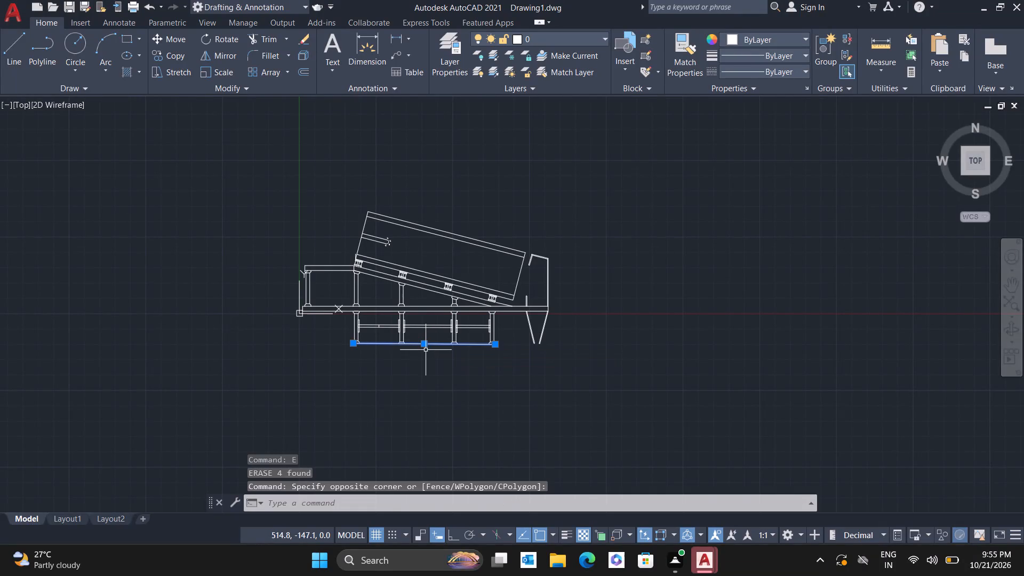
key("e")
key("Return")
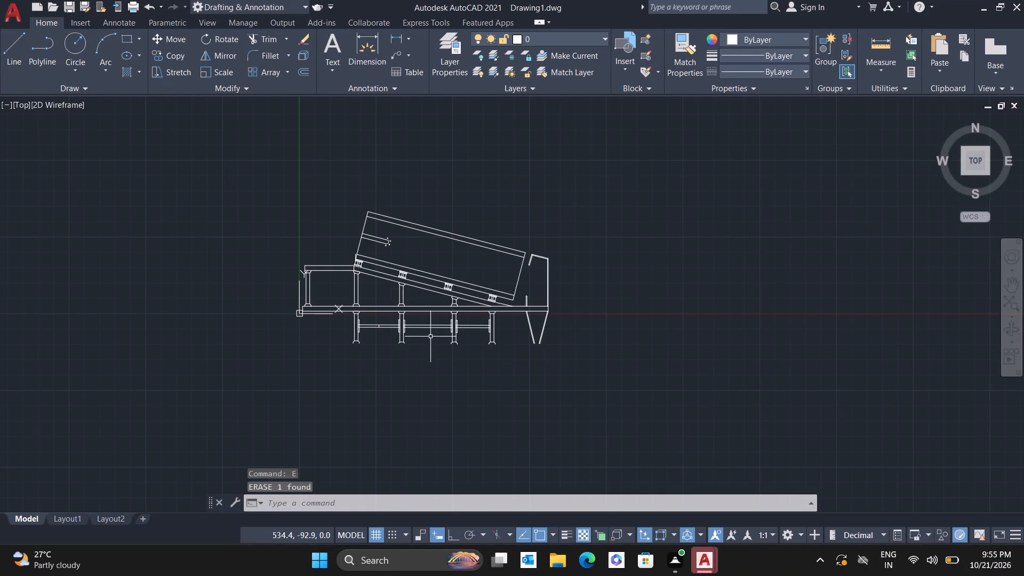
Draw a line between the open bottom endpoints of each foot on the first and second lower legs, closing both feet.
scroll(361, 346, "up", 5)
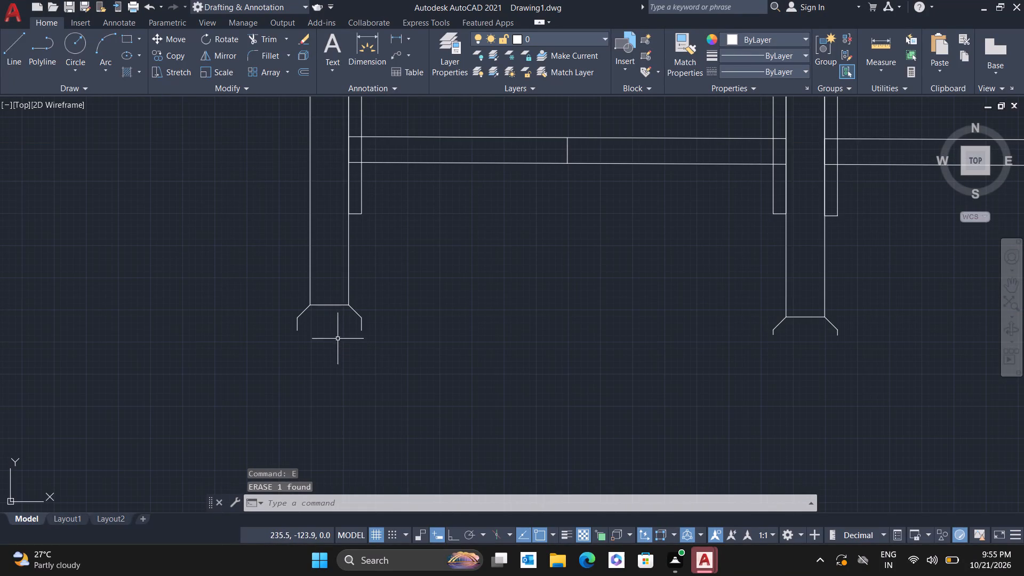
key("l")
key("Return")
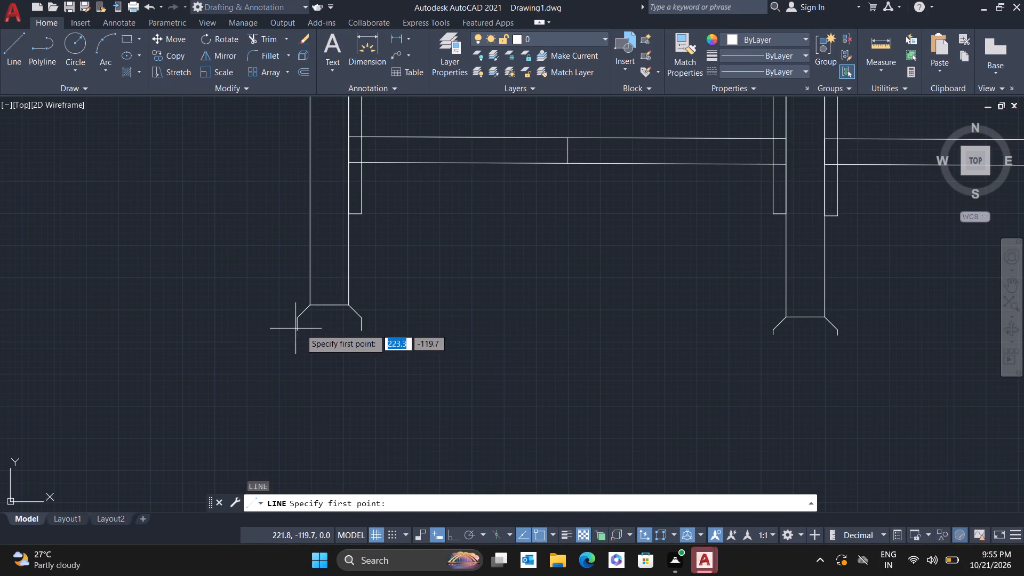
left_click(297, 332)
left_click(363, 333)
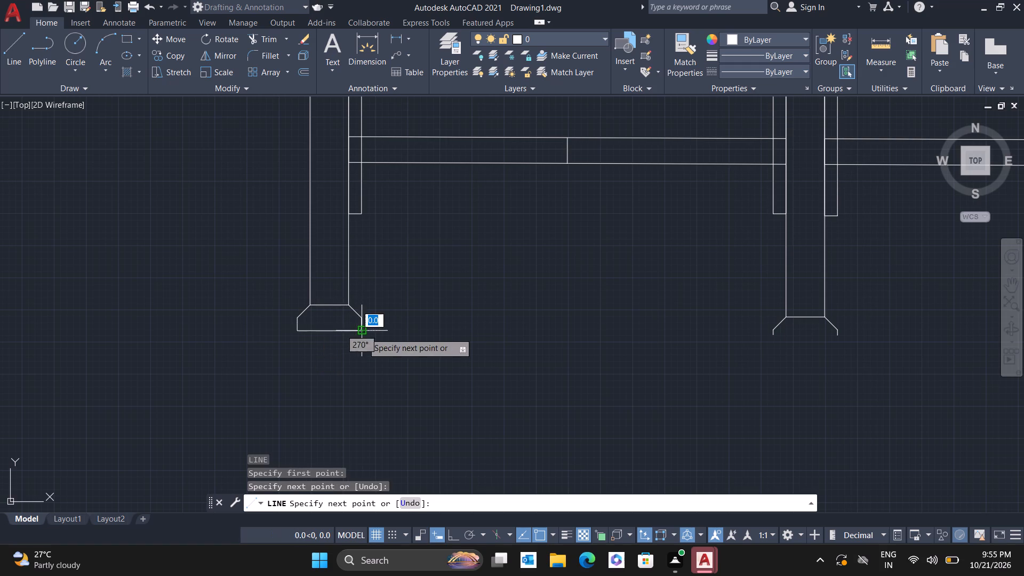
key("space")
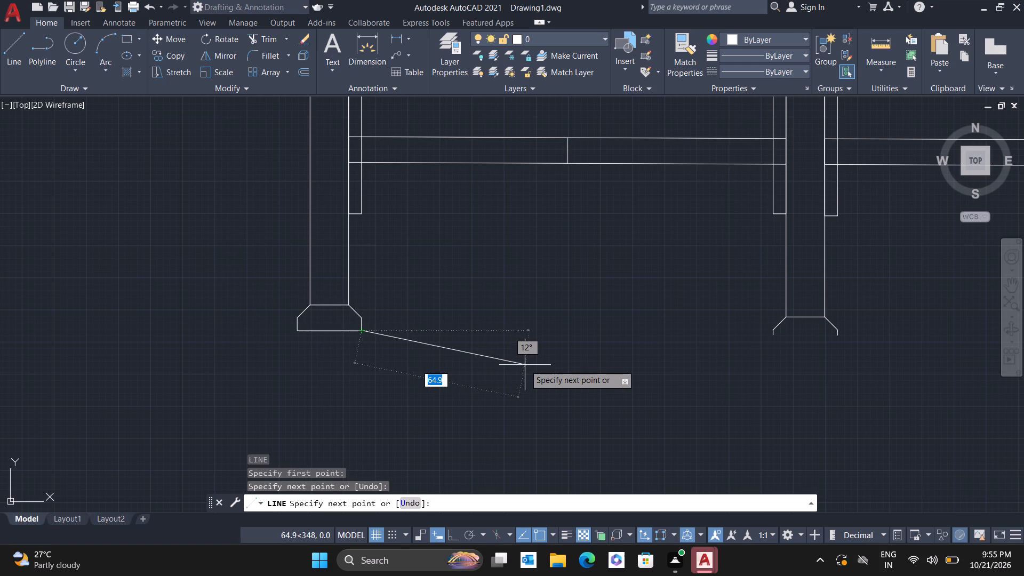
key("space")
left_click(771, 339)
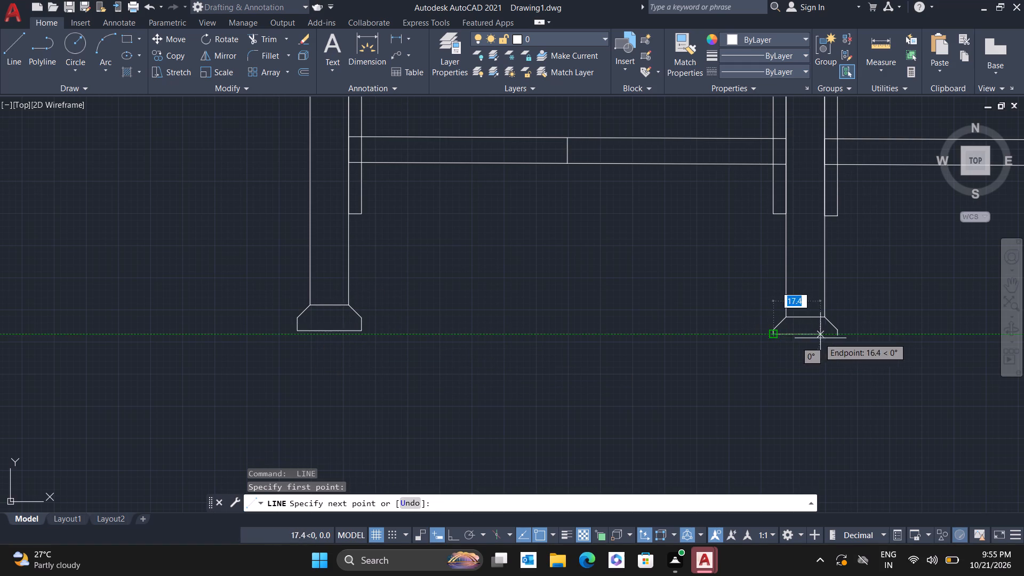
left_click(838, 339)
key("space")
Draw a line between the open bottom endpoints of each foot on the third and fourth lower legs, closing both feet.
scroll(836, 360, "down", 1)
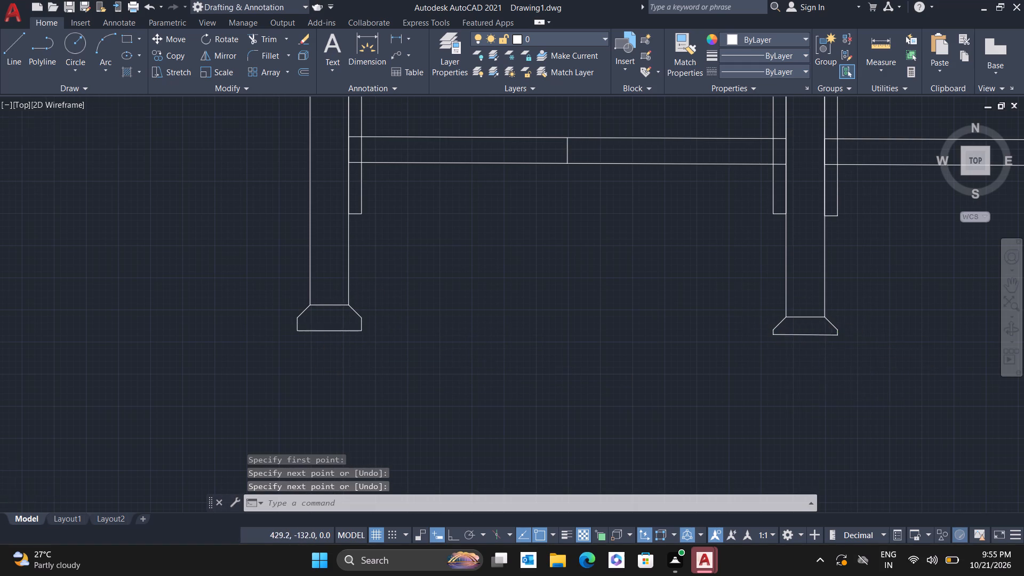
scroll(836, 360, "down", 1)
middle_click_drag(836, 353, 102, 353)
scroll(286, 355, "up", 1)
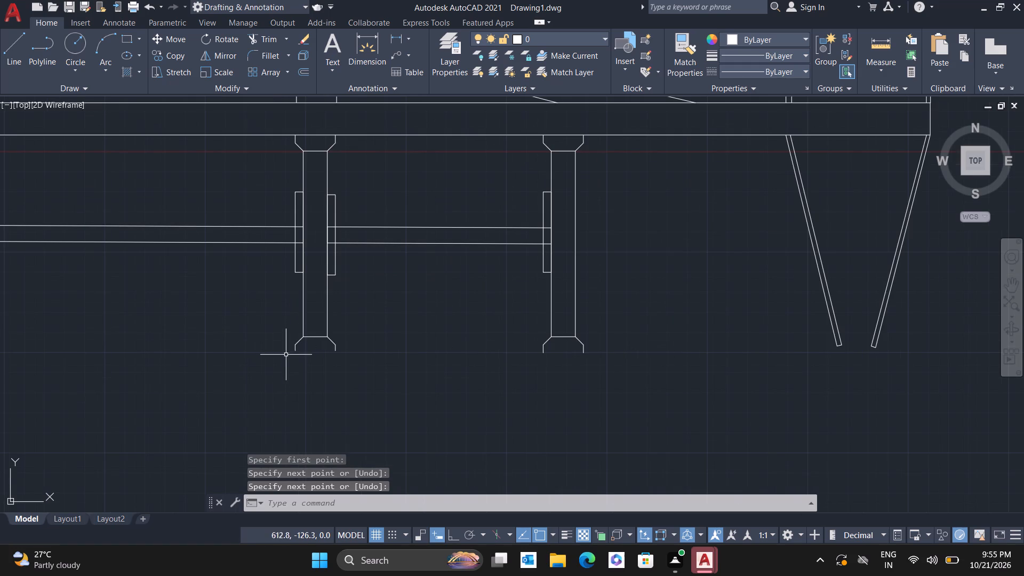
key("space")
left_click(295, 352)
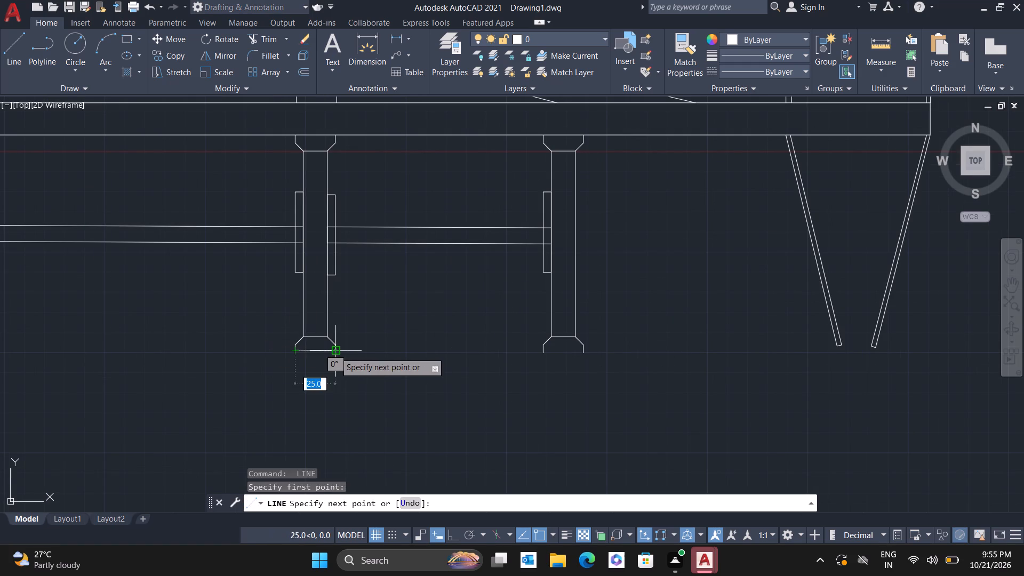
left_click(335, 352)
key("space")
key("space")
left_click(546, 355)
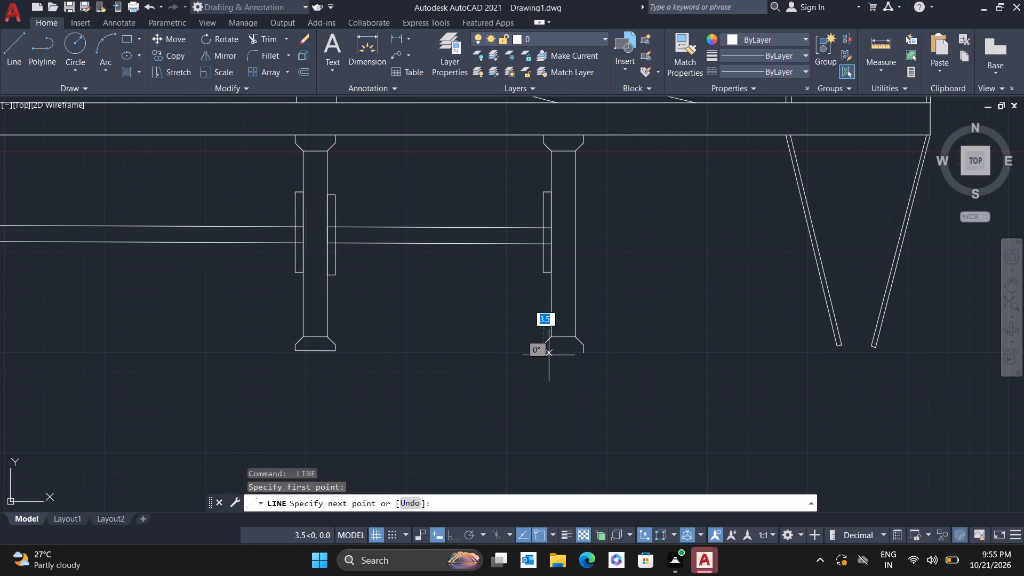
left_click(584, 355)
key("space")
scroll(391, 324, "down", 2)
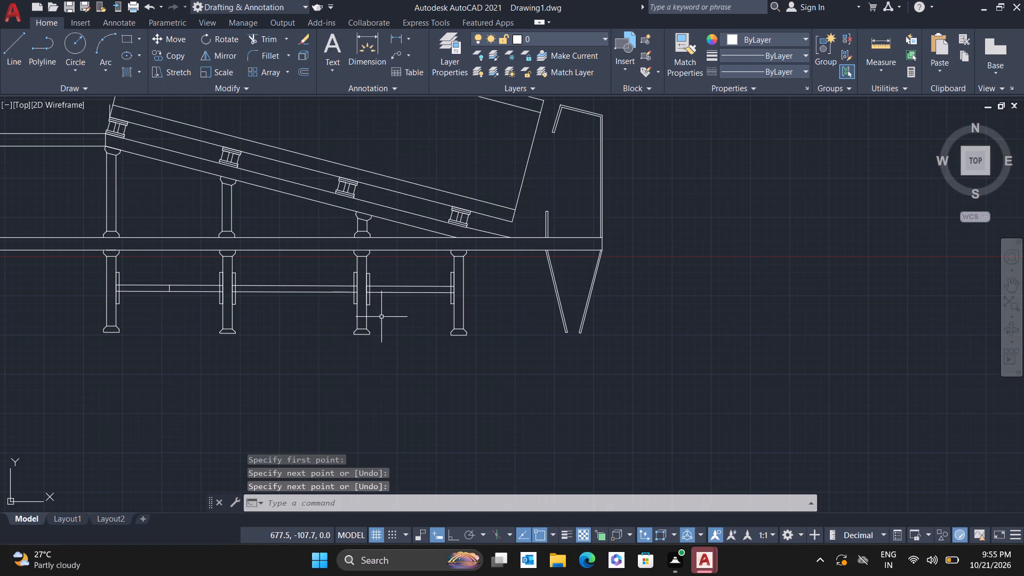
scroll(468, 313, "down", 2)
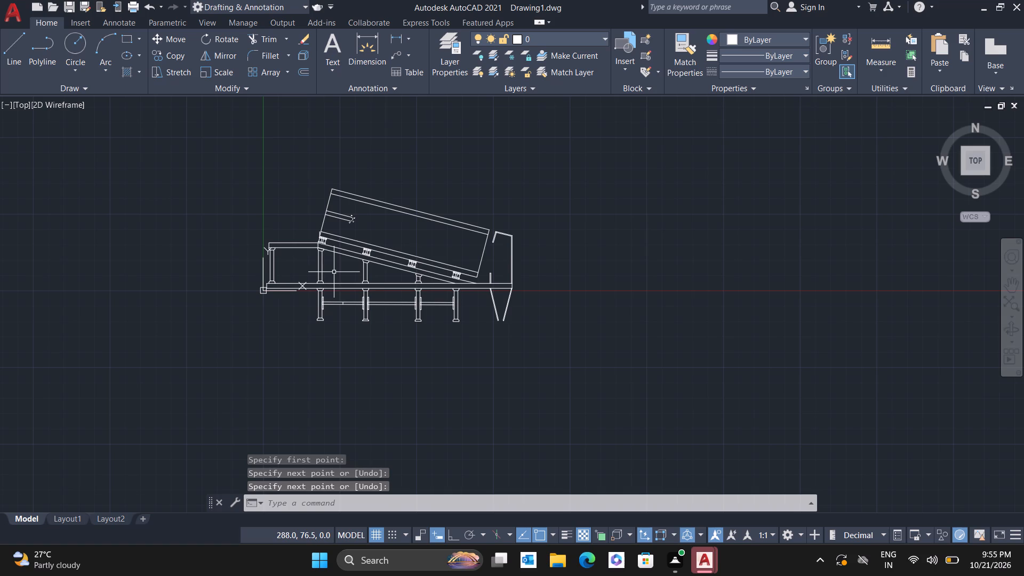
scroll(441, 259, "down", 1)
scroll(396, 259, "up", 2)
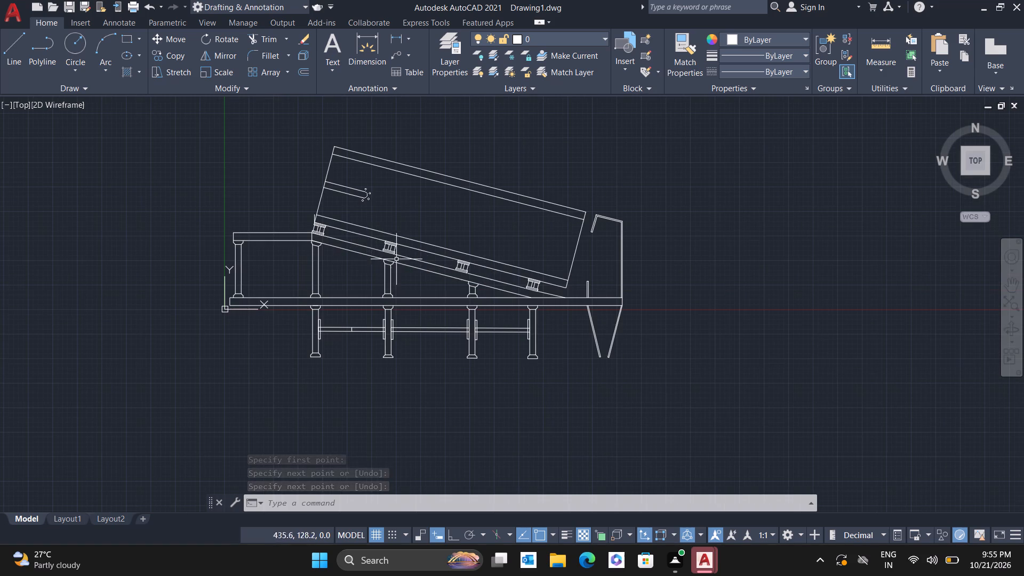
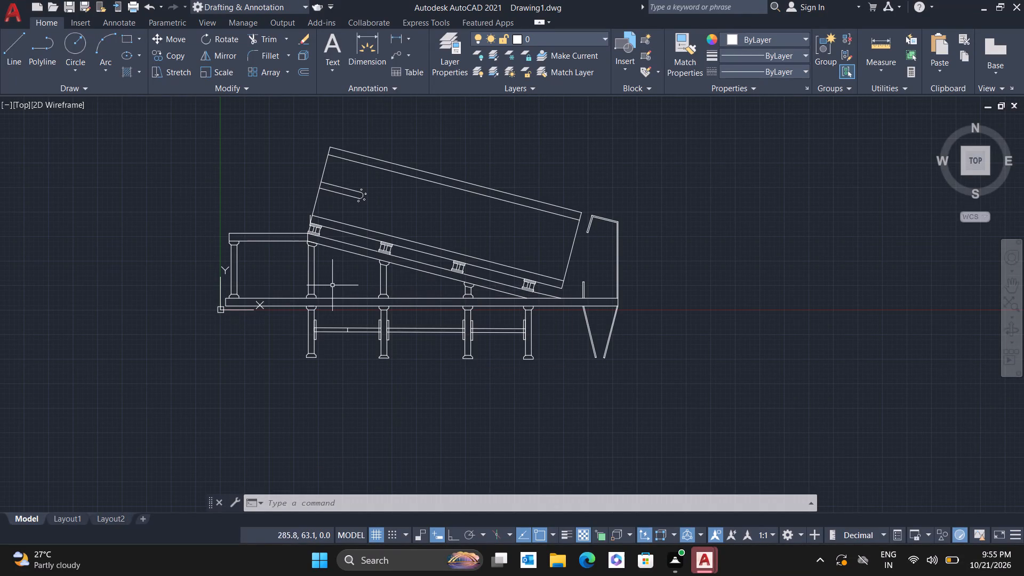
Erase the short vertical line closing the right end of the long horizontal base beam, below the tall hooked post.
scroll(302, 282, "up", 2)
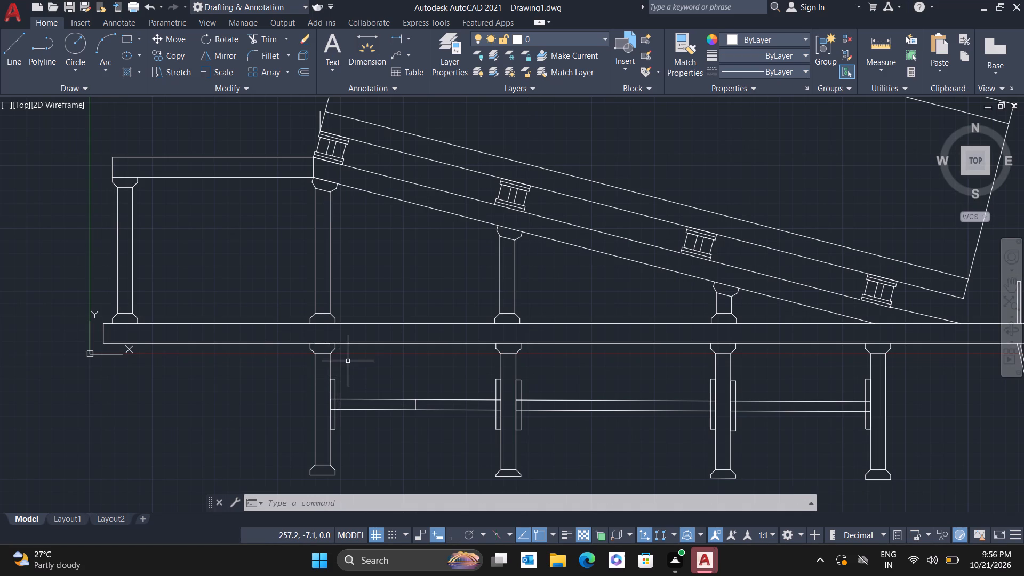
scroll(348, 361, "up", 1)
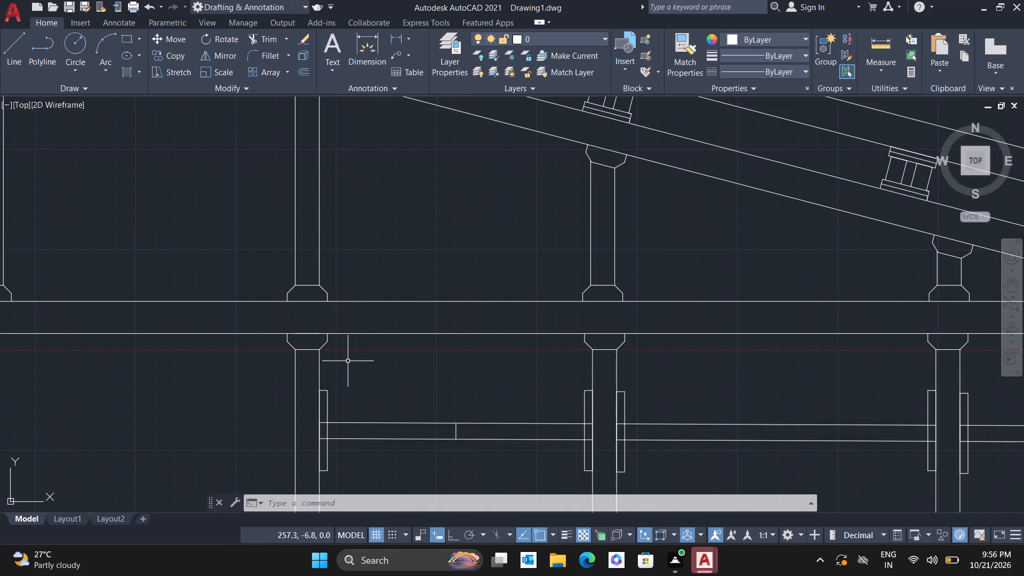
scroll(348, 361, "up", 1)
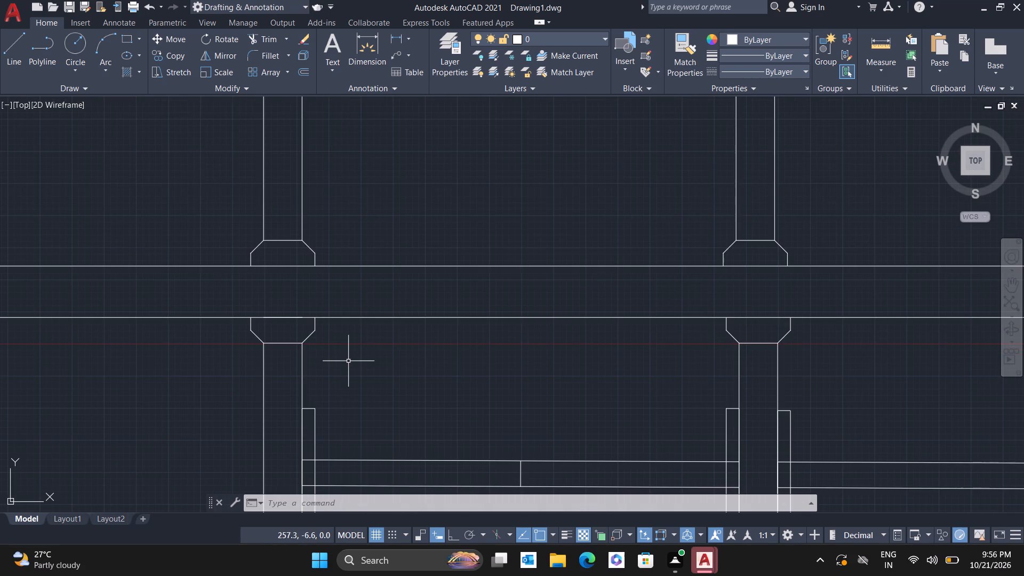
scroll(383, 372, "down", 3)
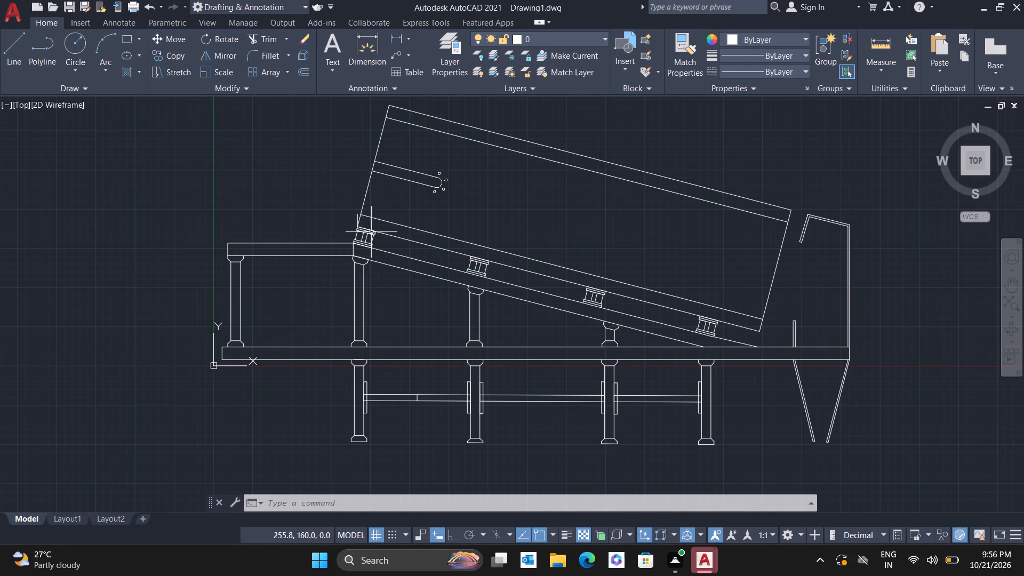
scroll(399, 197, "down", 1)
scroll(632, 268, "up", 1)
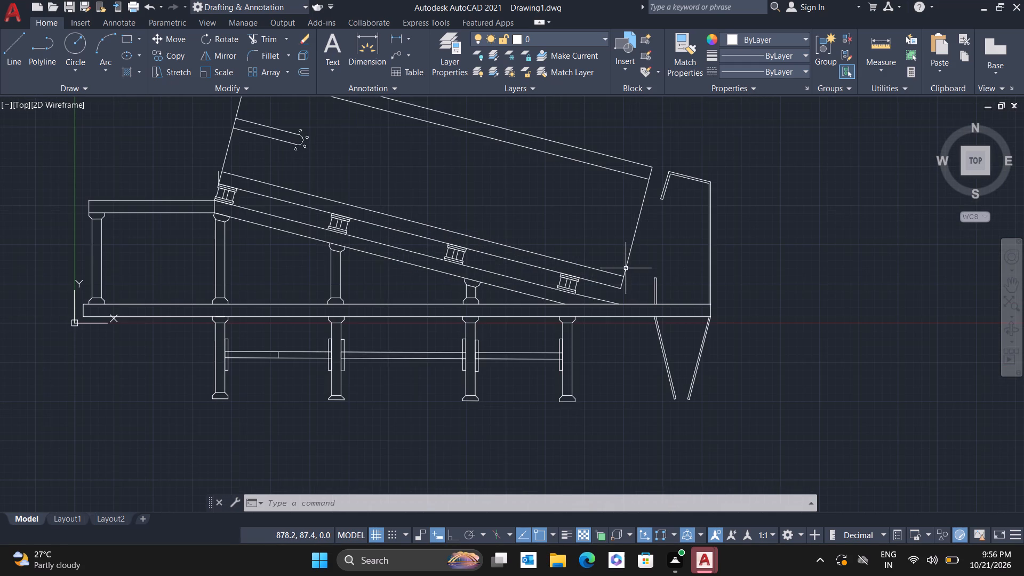
middle_click_drag(623, 268, 424, 257)
scroll(500, 289, "up", 2)
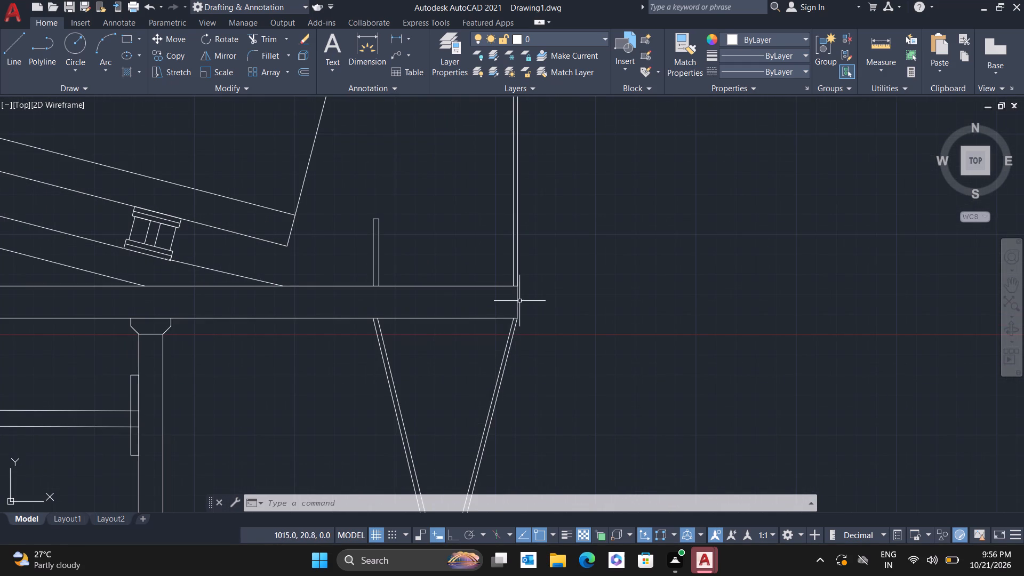
left_click(516, 302)
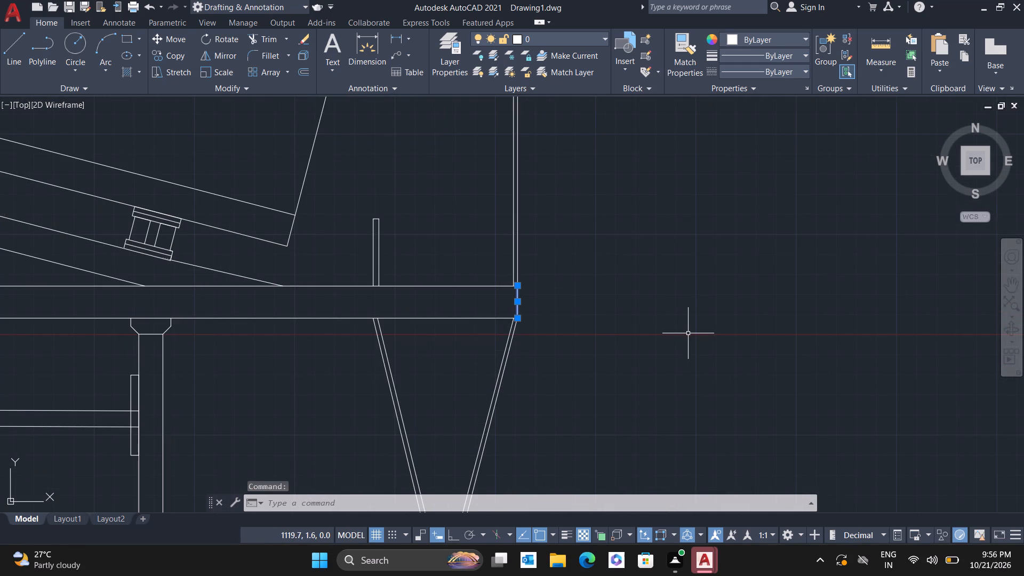
key("e")
key("Return")
With Ortho on, extend the base beam's upper edge by drawing a 100-unit horizontal line outward from its open right end.
key("l")
key("Return")
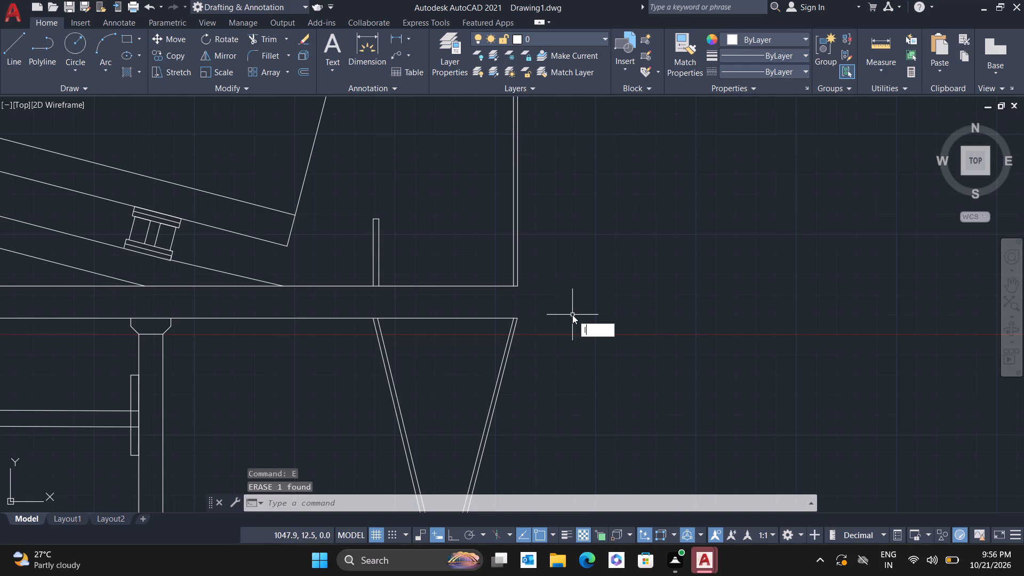
left_click(521, 288)
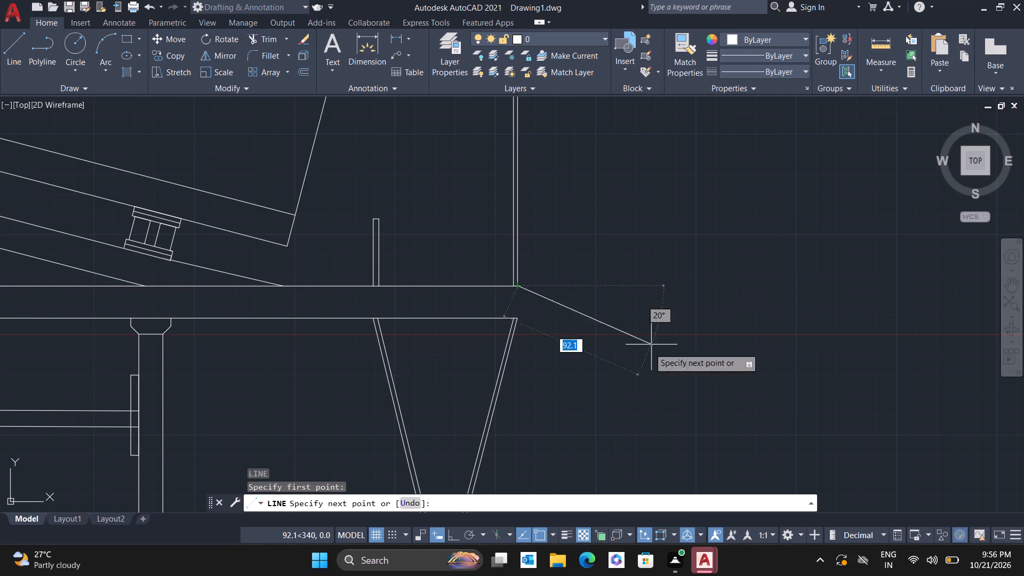
left_click(457, 530)
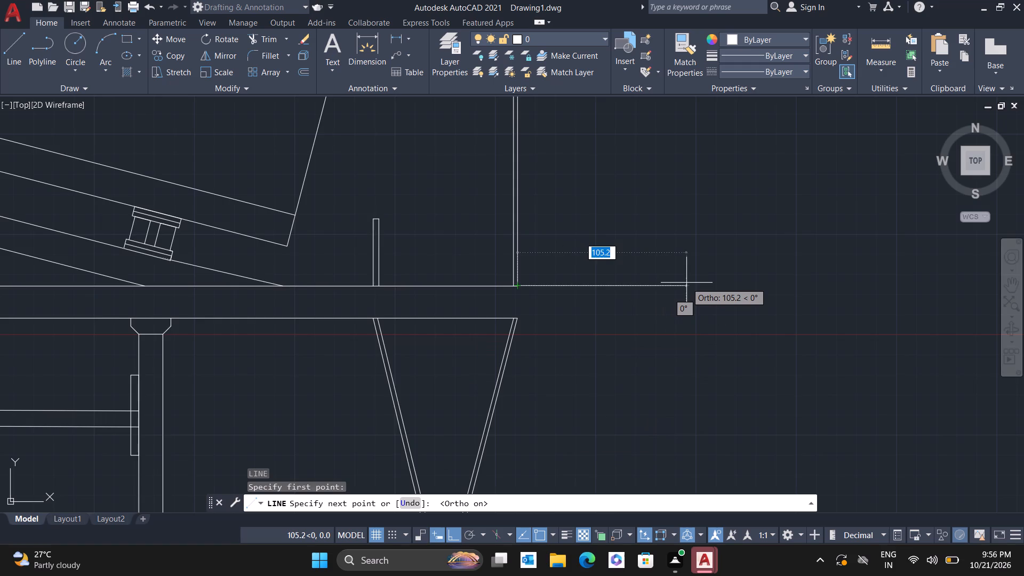
scroll(686, 283, "down", 2)
middle_click_drag(698, 282, 418, 302)
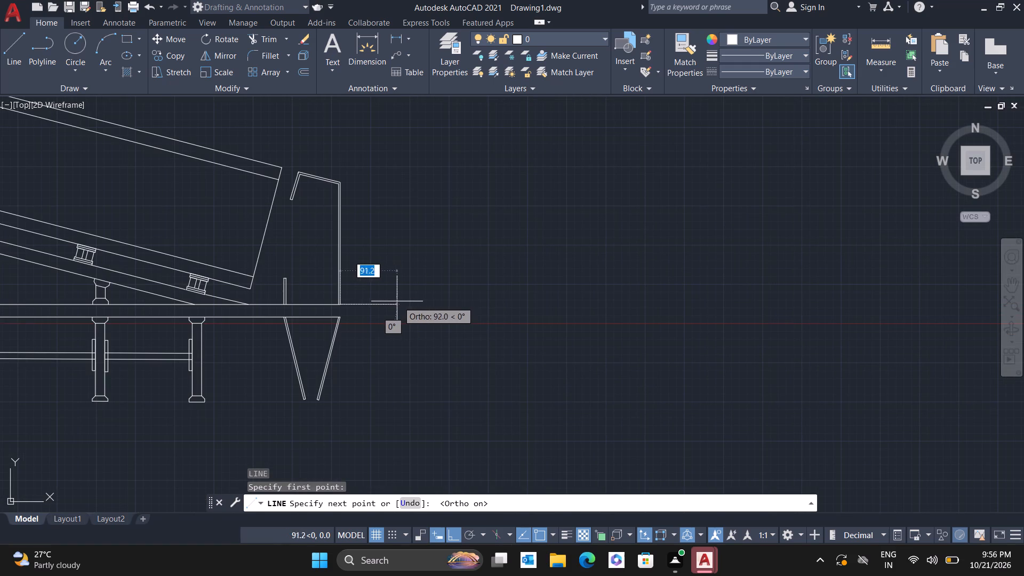
type("100")
key("Return")
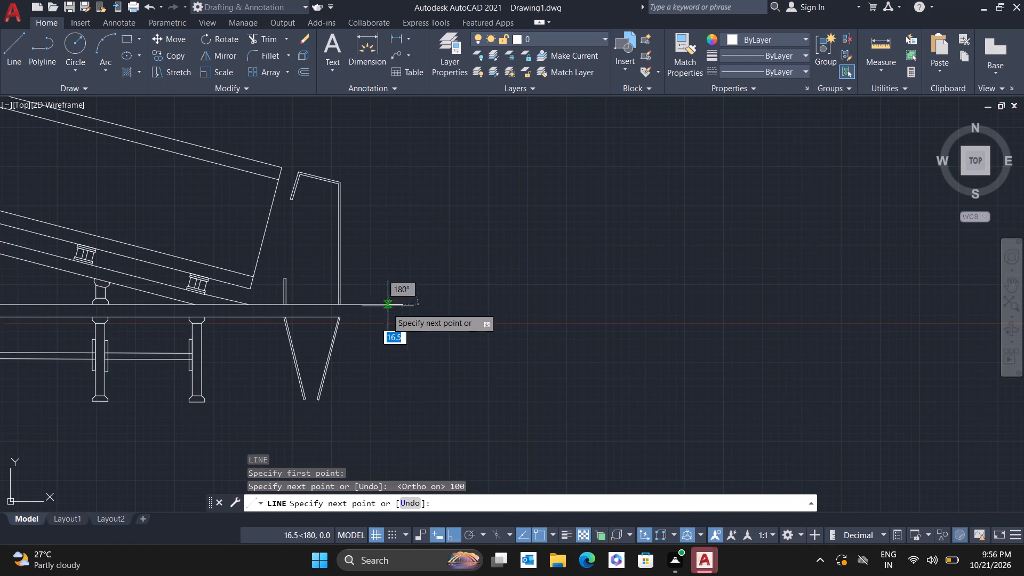
key("Escape")
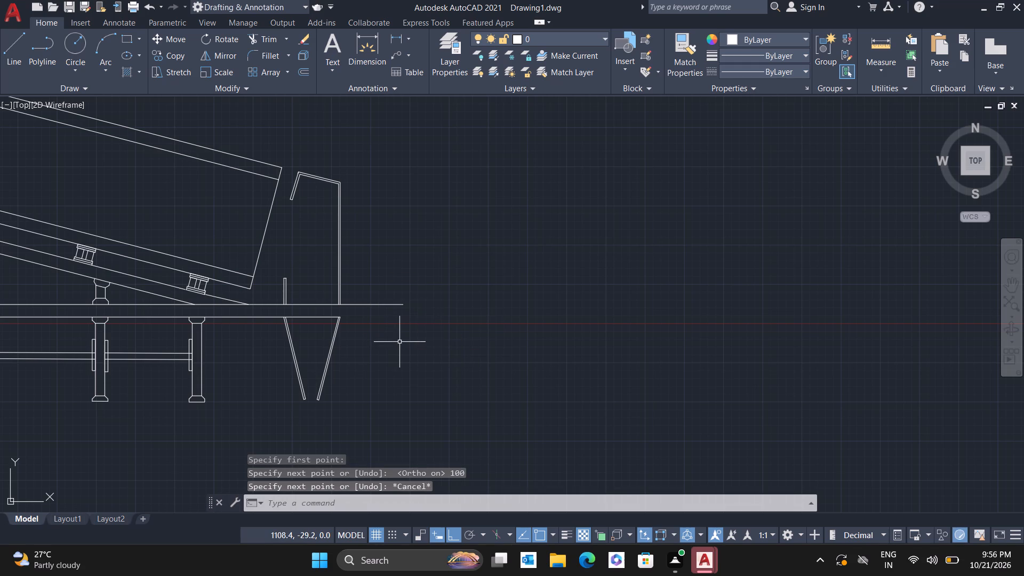
Extend the base beam's lower edge outward with a 100-unit line and close the new beam end with a vertical line.
key("l")
key("Return")
scroll(339, 312, "up", 3)
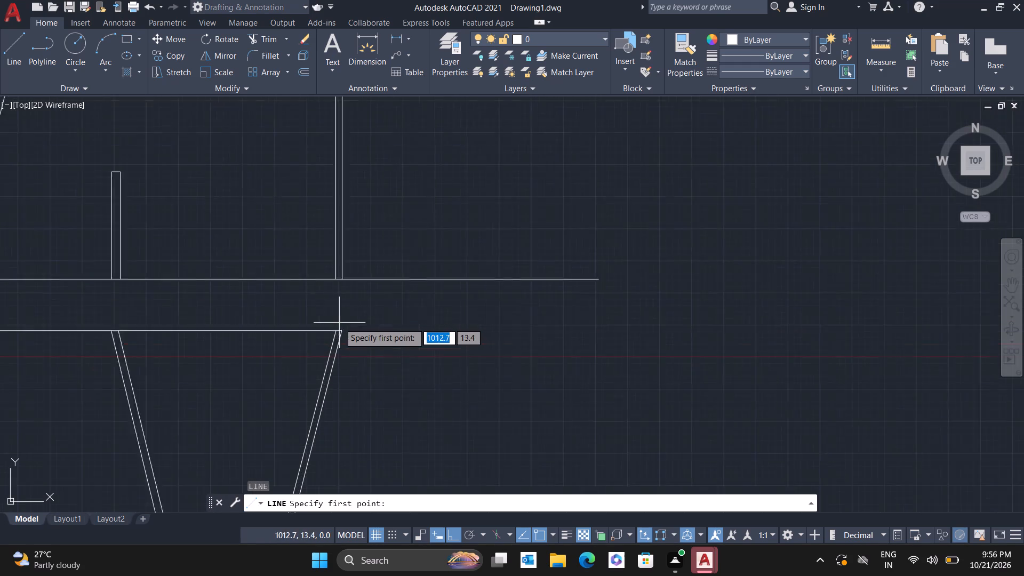
scroll(339, 323, "up", 1)
left_click(341, 337)
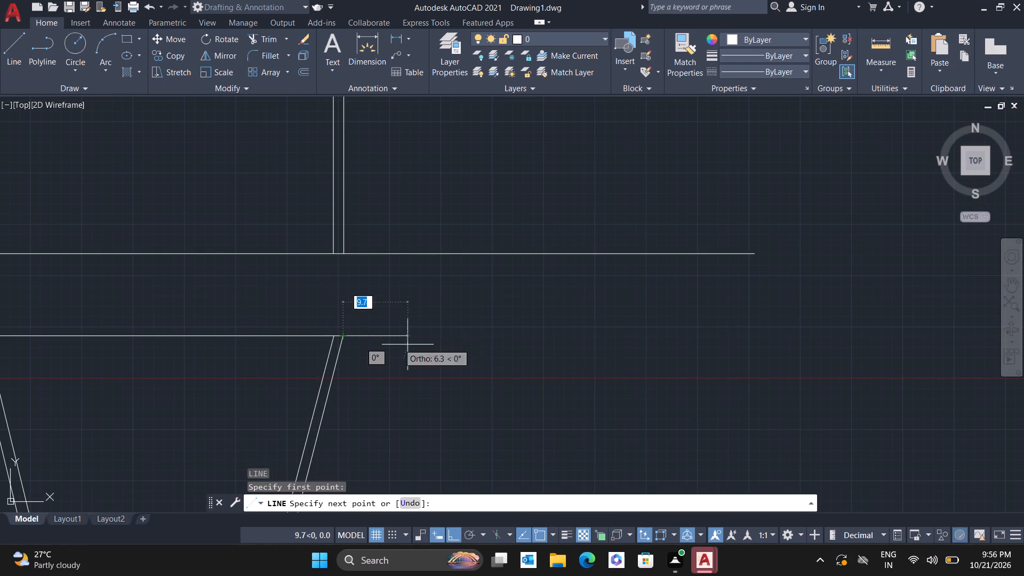
type("100")
key("Return")
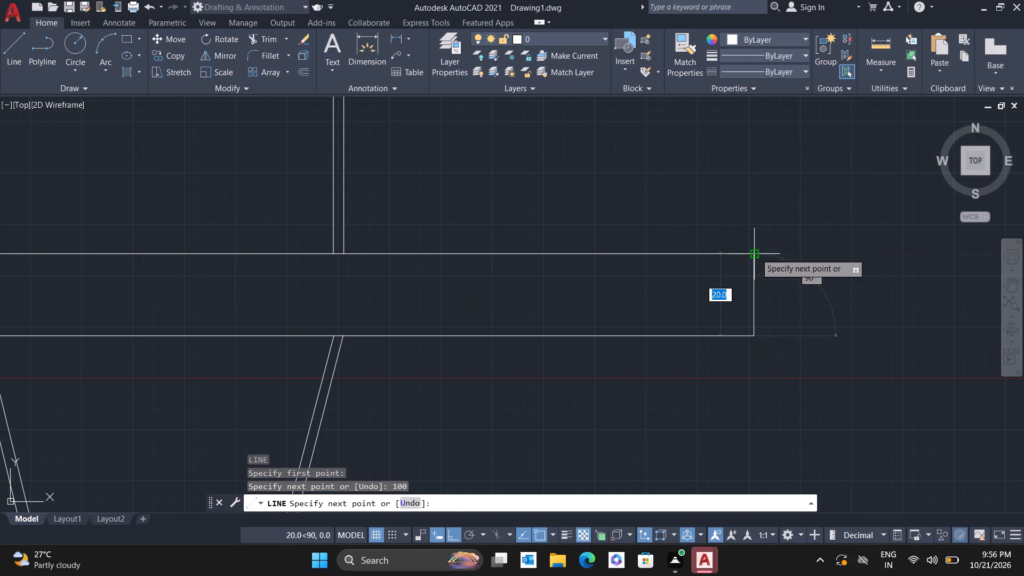
left_click(756, 253)
key("Escape")
Look over the side view, from the extended base beam back to the legs, for remaining details to clean up.
scroll(764, 379, "down", 3)
scroll(715, 364, "down", 1)
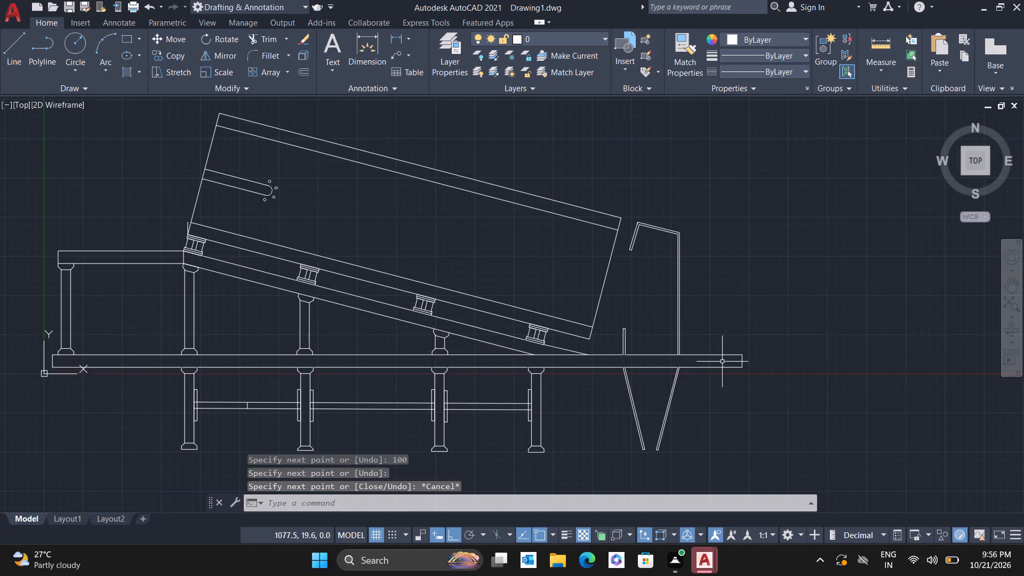
scroll(723, 362, "down", 2)
scroll(518, 322, "up", 2)
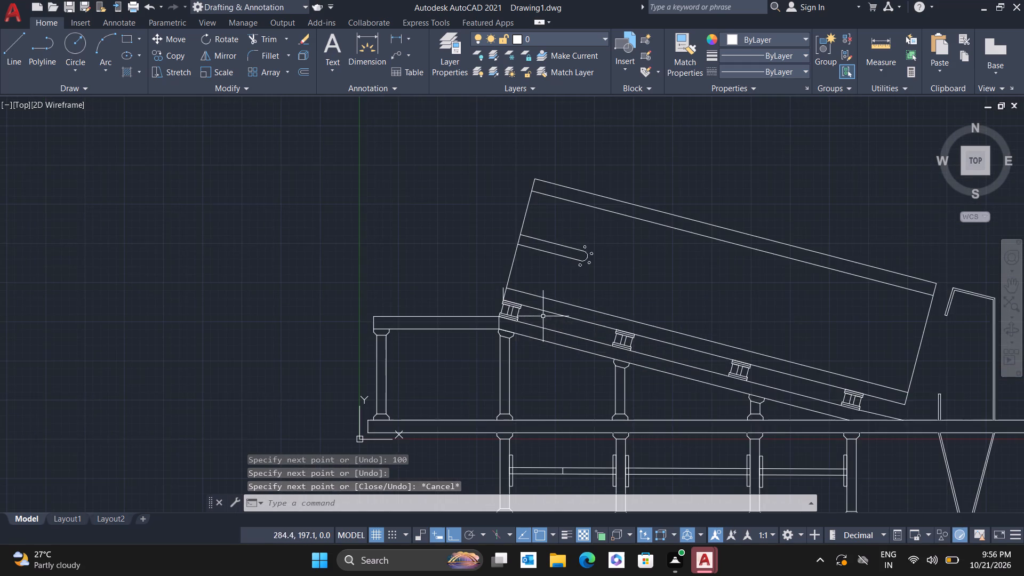
scroll(623, 351, "down", 1)
middle_click_drag(591, 367, 418, 274)
scroll(311, 284, "up", 1)
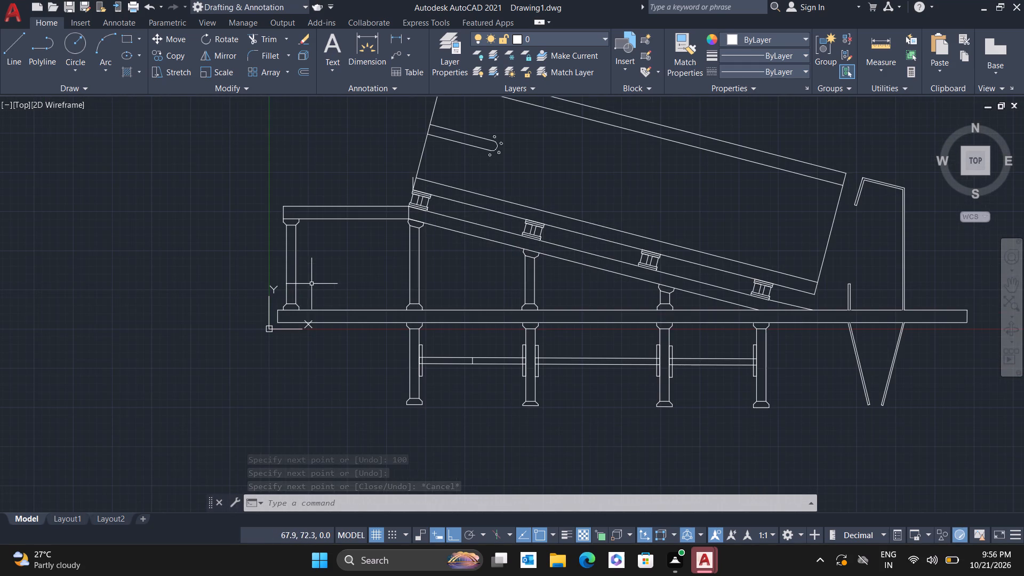
scroll(389, 245, "down", 1)
scroll(349, 248, "up", 2)
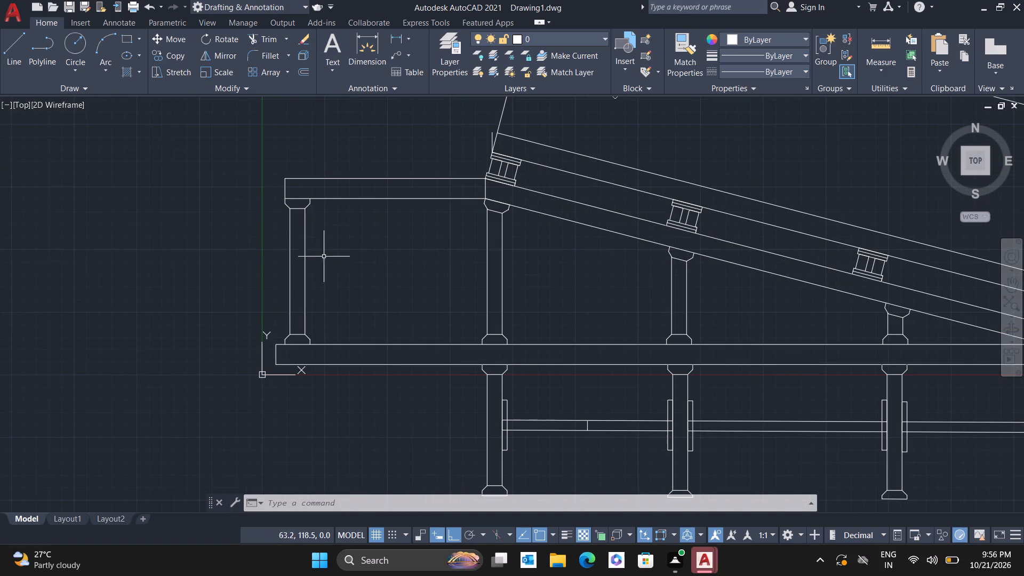
scroll(311, 301, "down", 2)
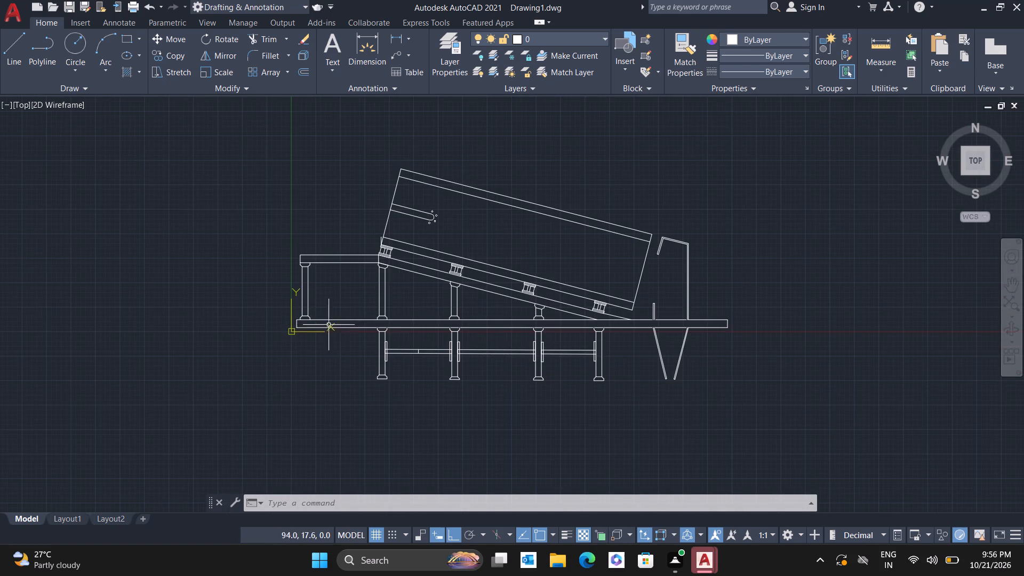
Erase the short vertical line inside the horizontal brace between the first and second lower legs.
scroll(421, 357, "up", 2)
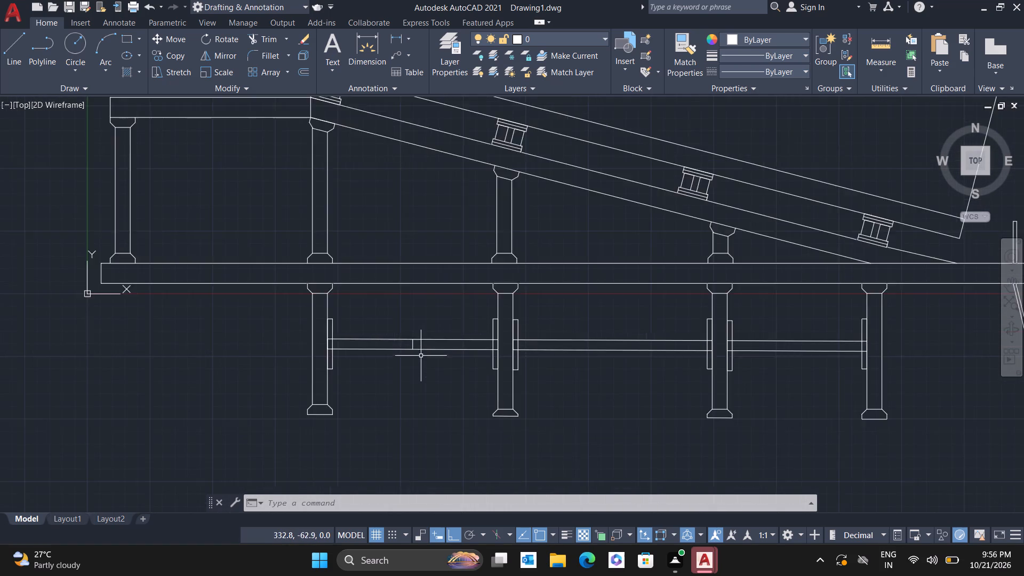
scroll(421, 356, "up", 3)
left_click(393, 341)
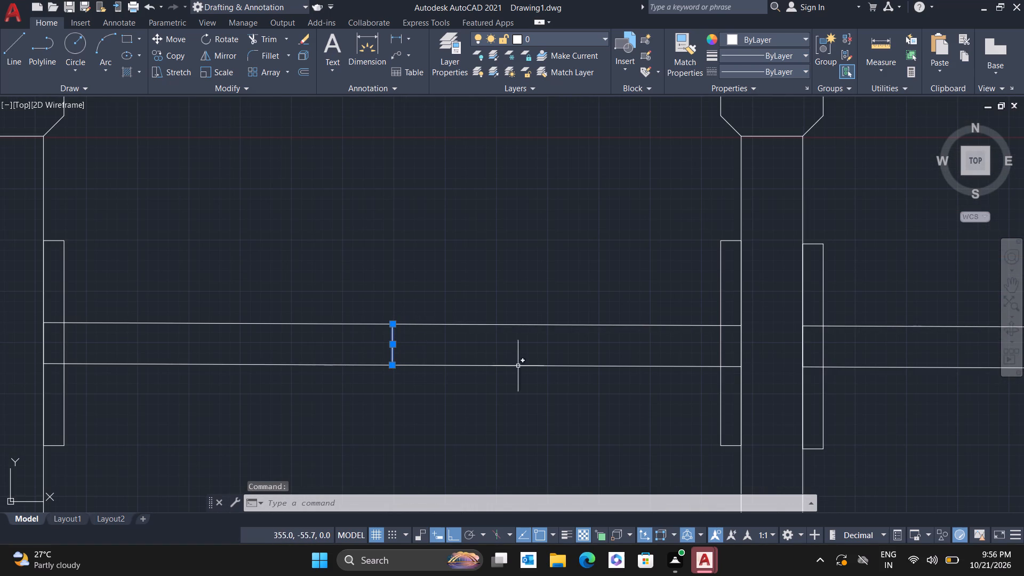
key("e")
key("Return")
Trim both horizontal brace lines where they pass through the side plate on the first lower leg.
scroll(158, 342, "down", 1)
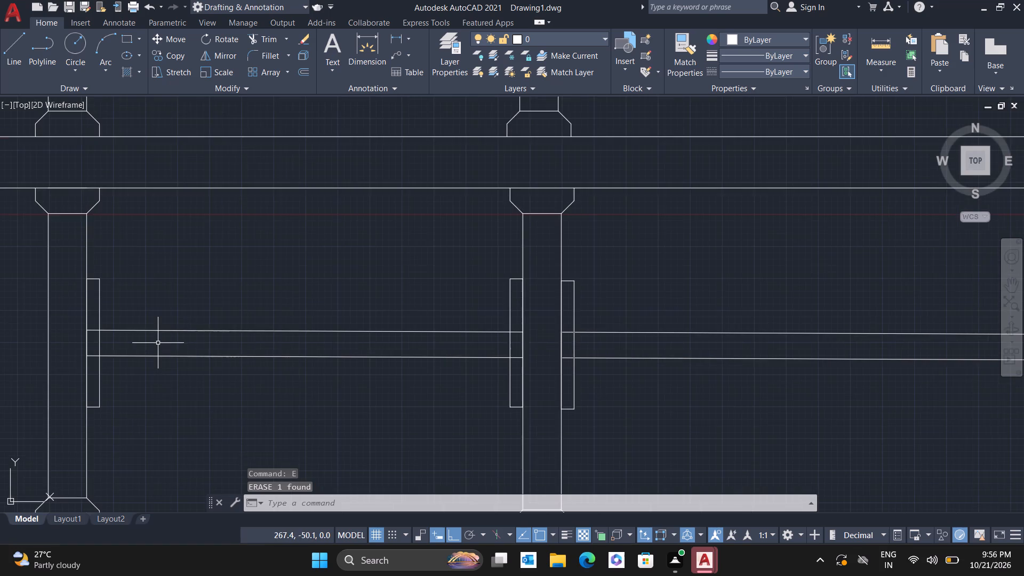
scroll(158, 344, "down", 1)
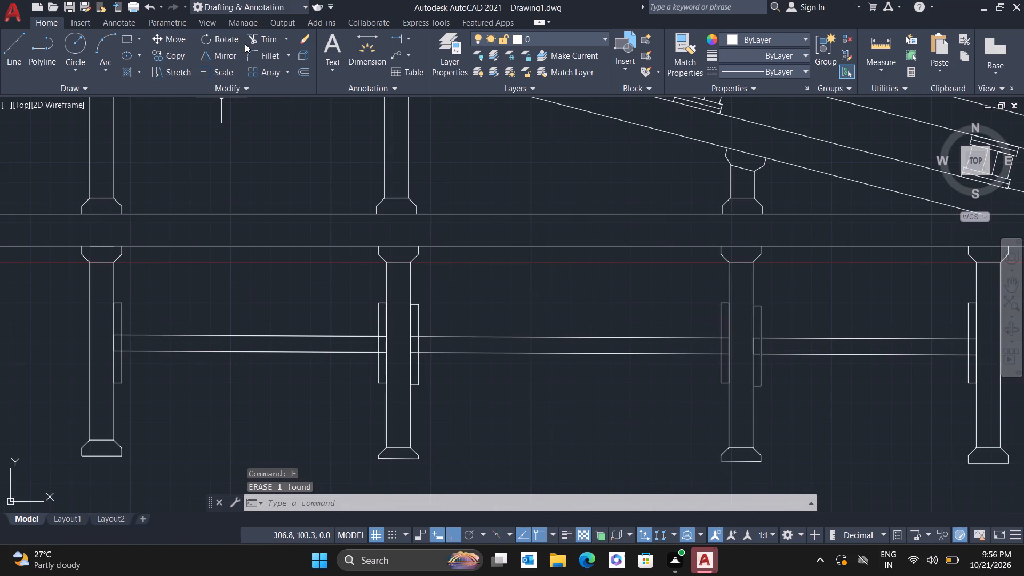
left_click(254, 41)
scroll(178, 209, "down", 1)
scroll(134, 305, "up", 3)
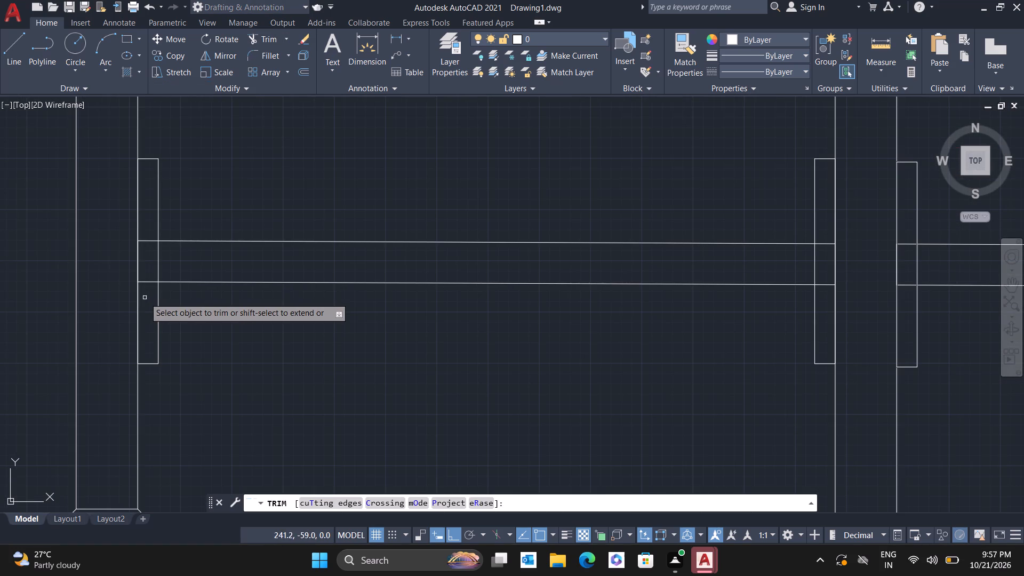
left_click_drag(147, 295, 147, 237)
left_click(147, 236)
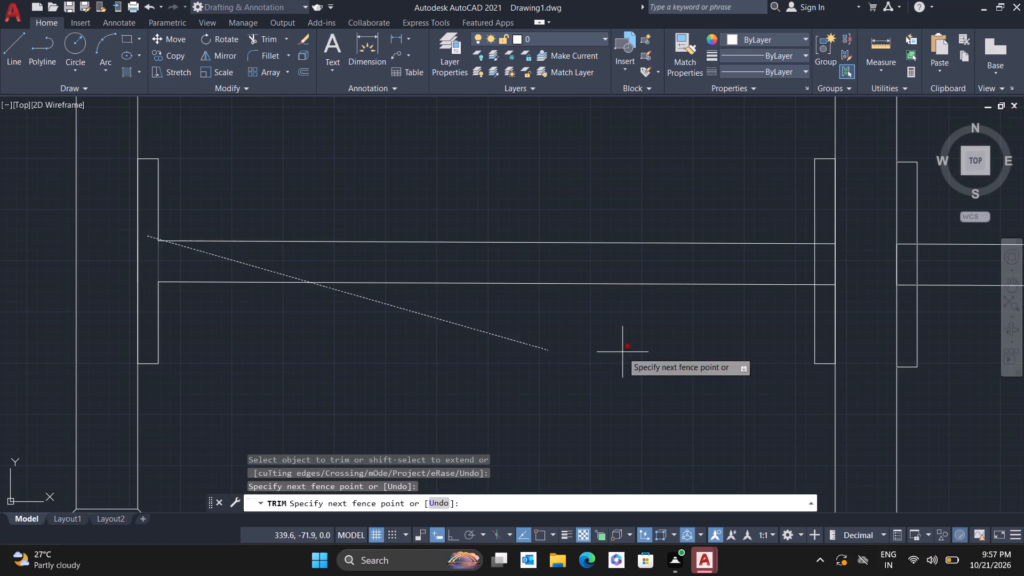
key("Escape")
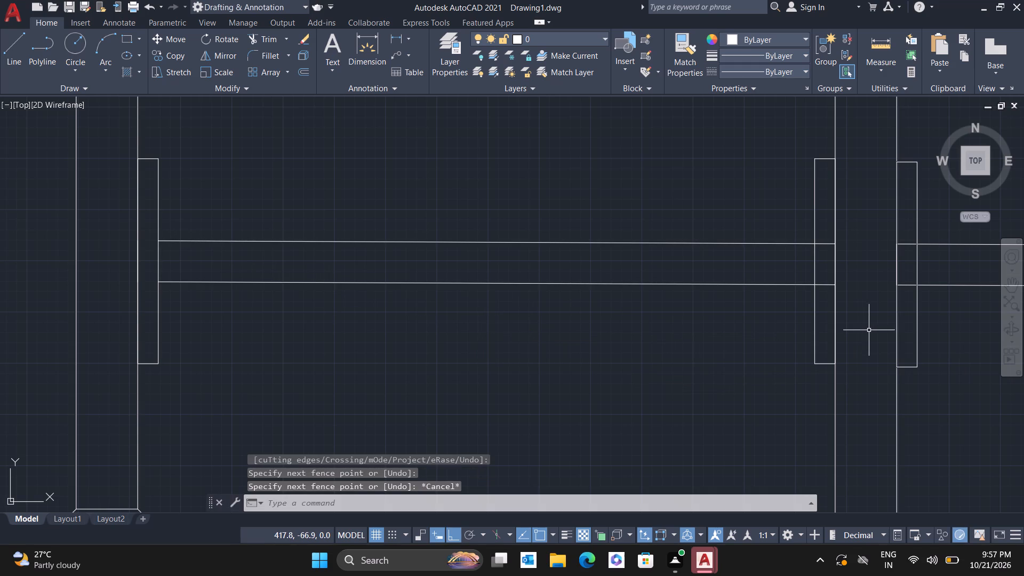
Trim the horizontal brace lines where they pass through the side plates on both sides of the second lower leg.
key("space")
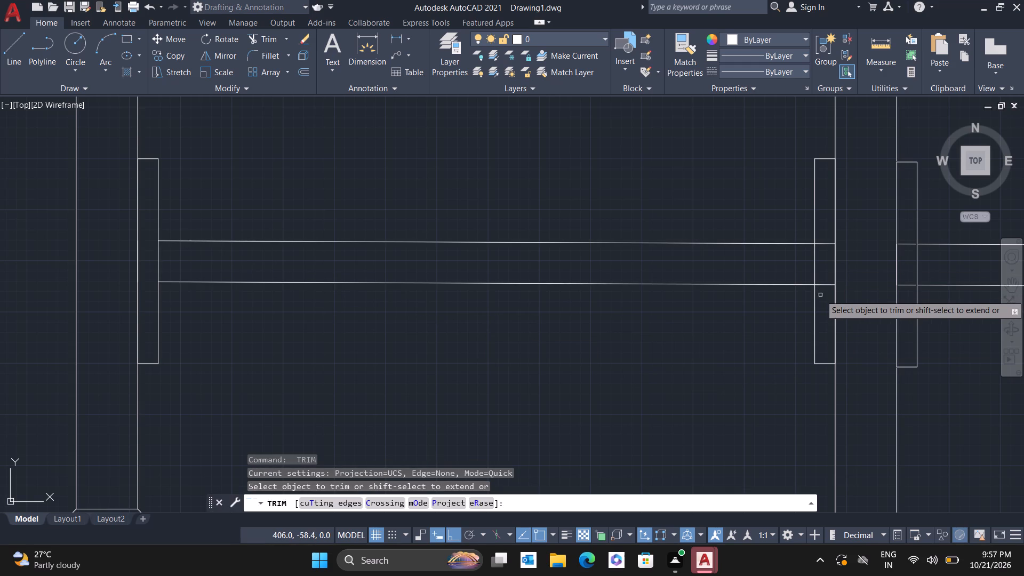
left_click(826, 298)
left_click_drag(827, 288, 827, 239)
left_click(827, 239)
left_click_drag(827, 238, 825, 297)
left_click(825, 298)
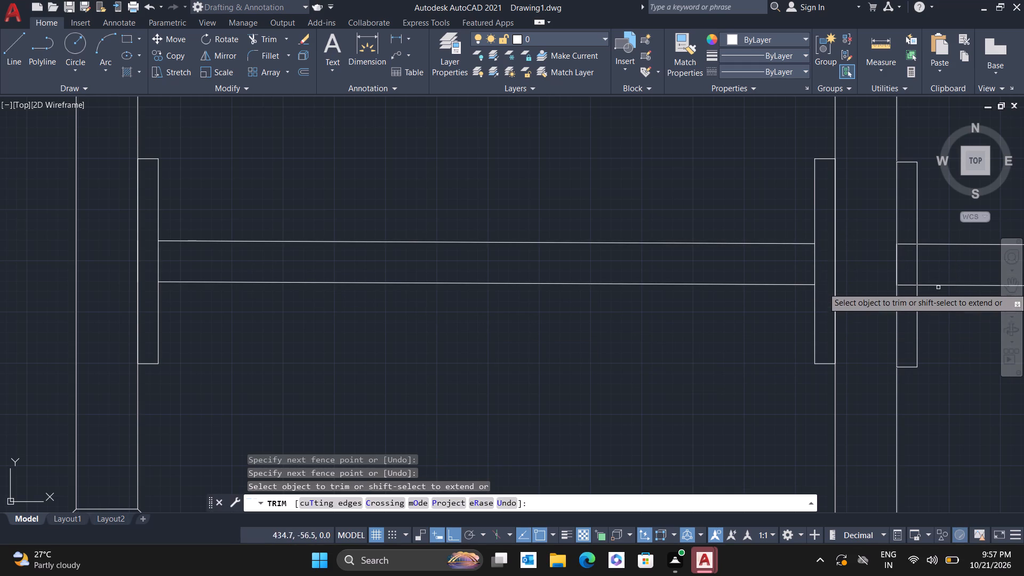
left_click_drag(910, 297, 906, 237)
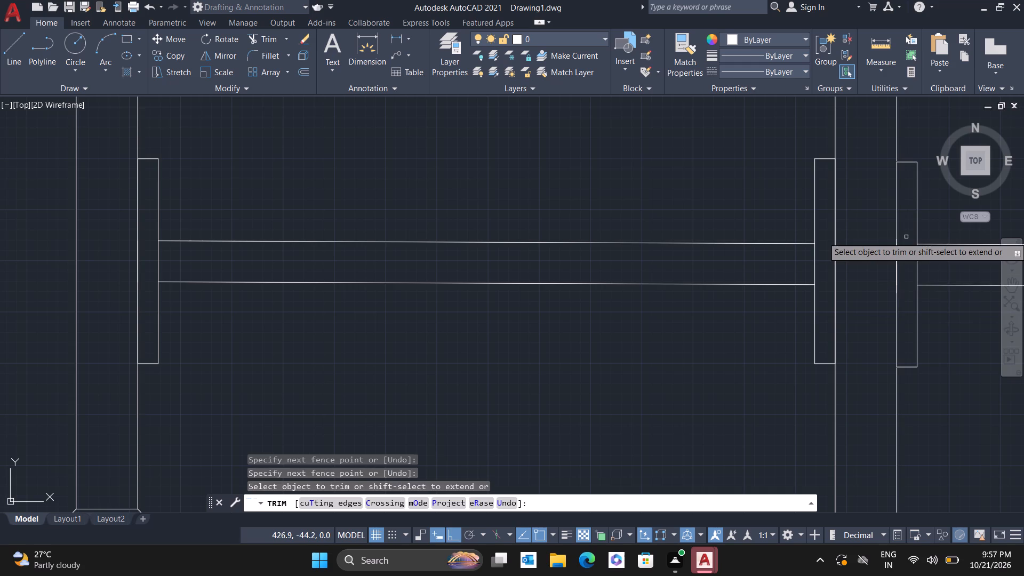
Trim the horizontal brace lines where they pass through the side plates on both sides of the third lower leg.
scroll(901, 269, "down", 2)
middle_click_drag(898, 270, 337, 262)
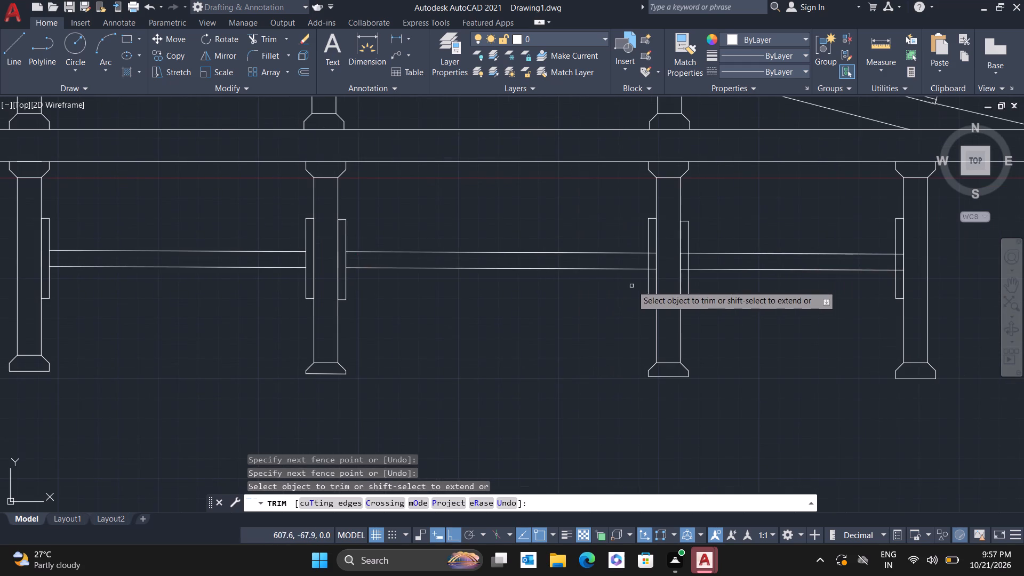
scroll(643, 274, "up", 2)
left_click_drag(665, 274, 669, 235)
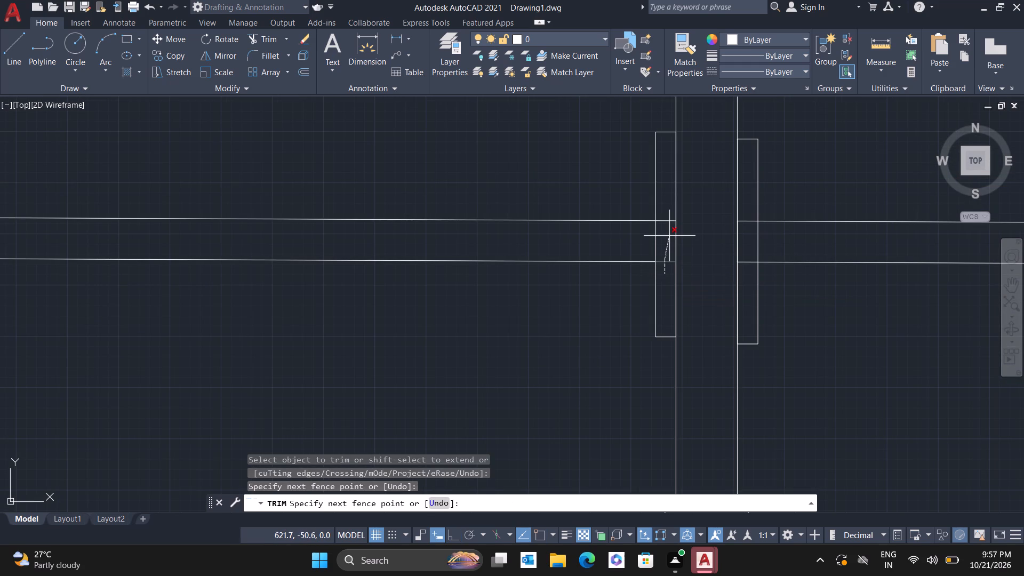
left_click_drag(669, 235, 670, 219)
left_click(670, 218)
left_click(669, 214)
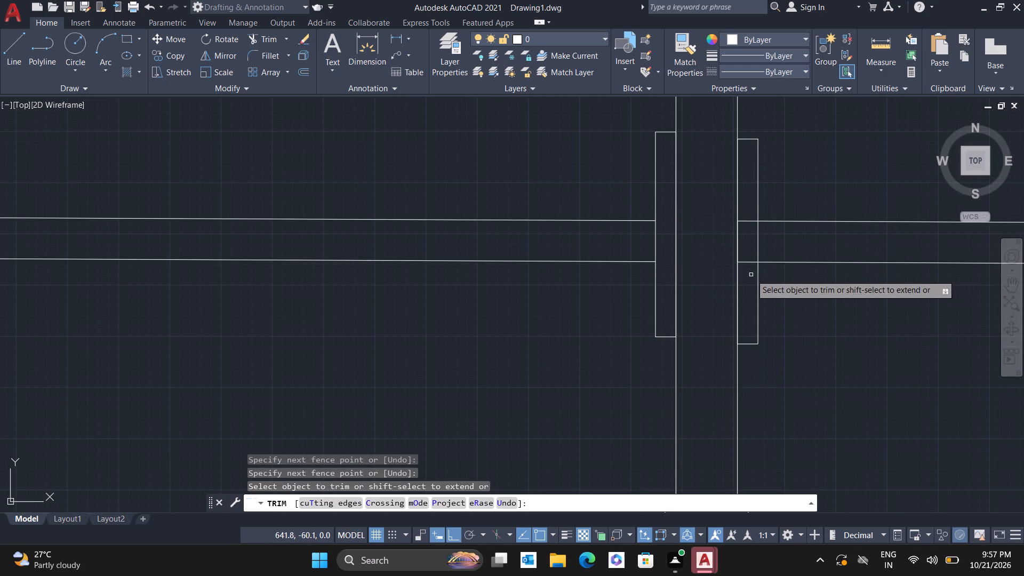
left_click_drag(751, 275, 749, 218)
left_click(749, 218)
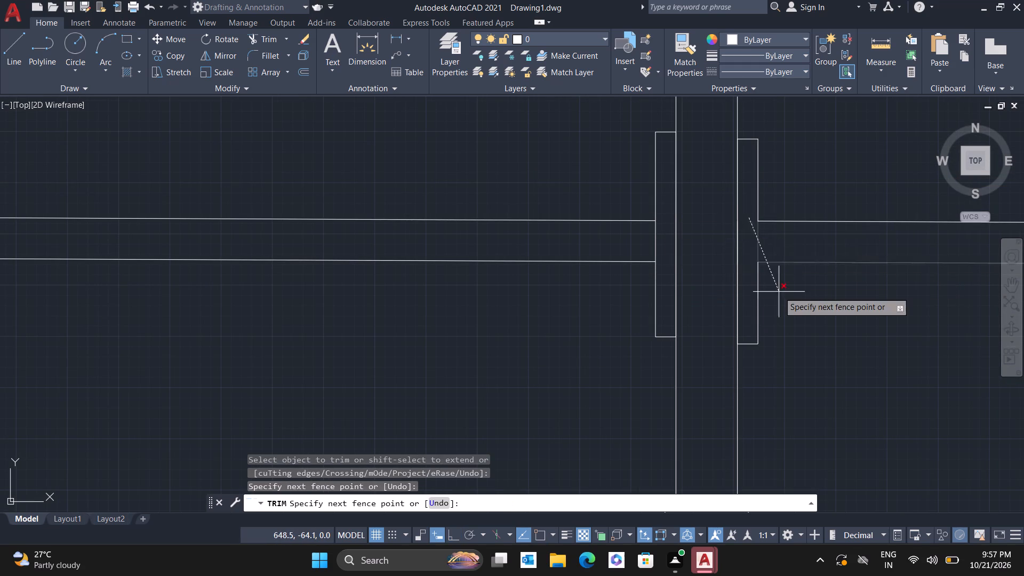
scroll(779, 292, "down", 2)
left_click(767, 274)
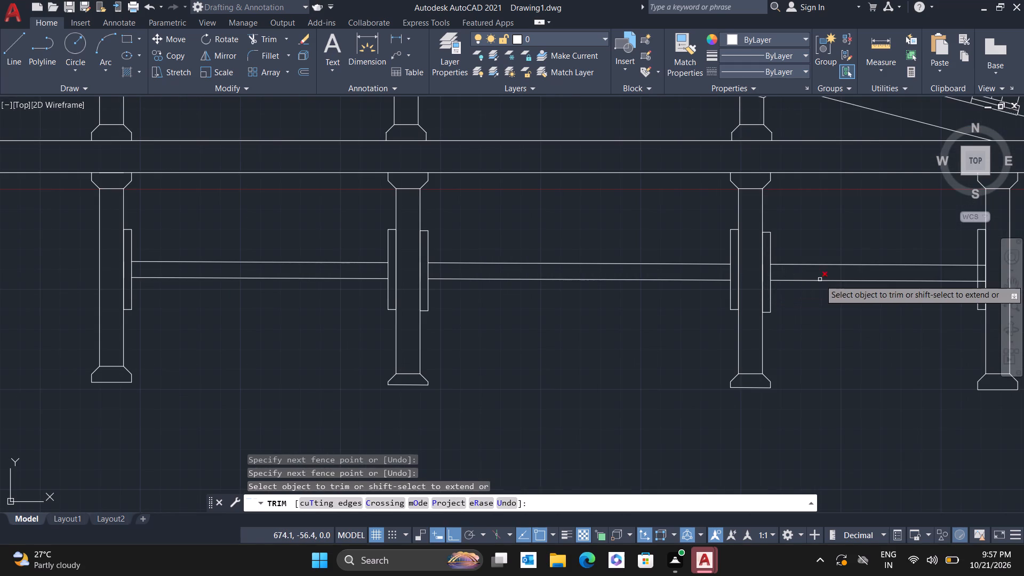
Trim both horizontal brace lines where they pass through the side plate on the fourth lower leg, and end the Trim command.
scroll(820, 279, "down", 1)
middle_click_drag(818, 279, 412, 287)
scroll(504, 279, "up", 2)
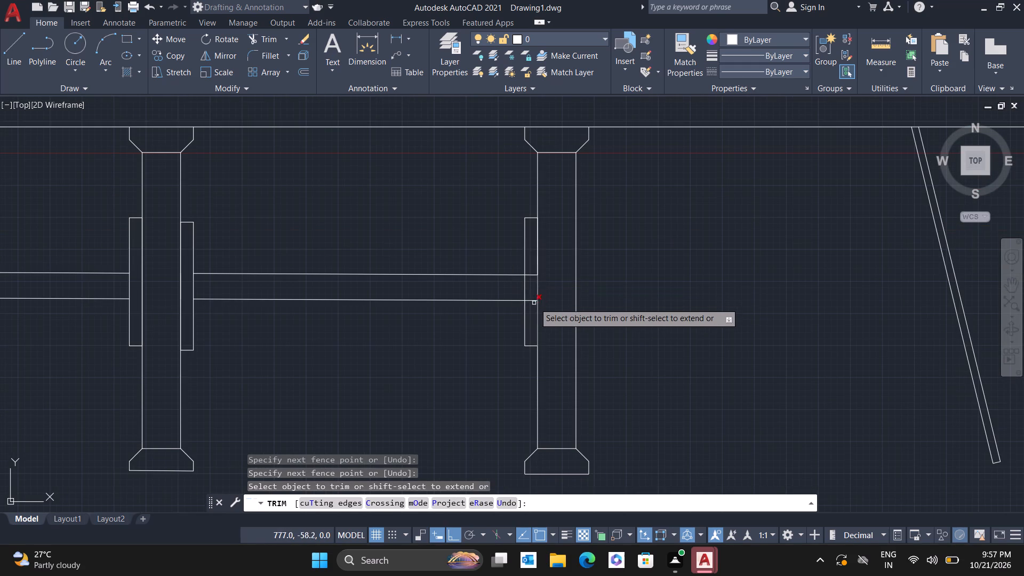
scroll(534, 303, "up", 1)
left_click_drag(531, 306, 530, 258)
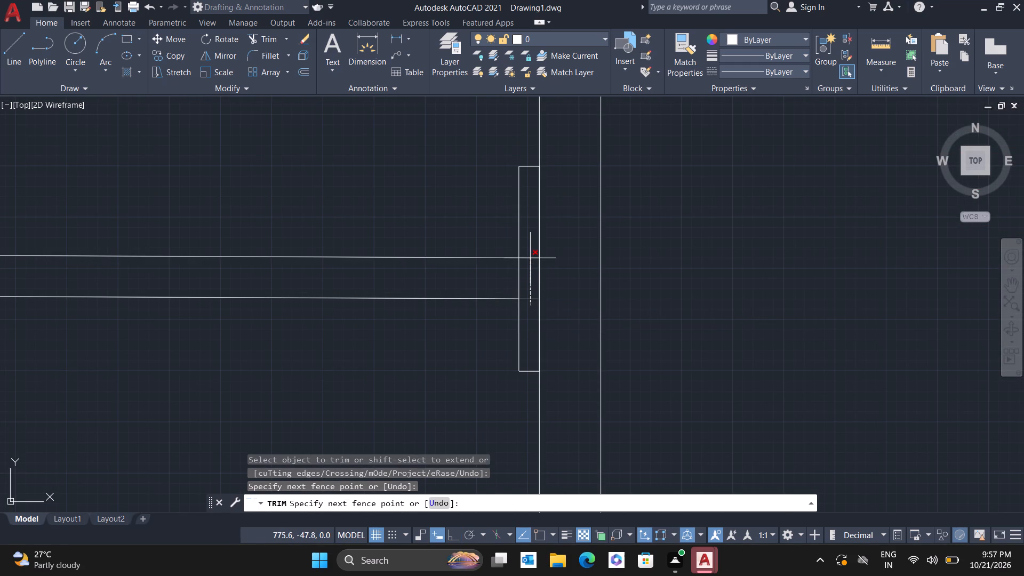
left_click_drag(530, 258, 530, 250)
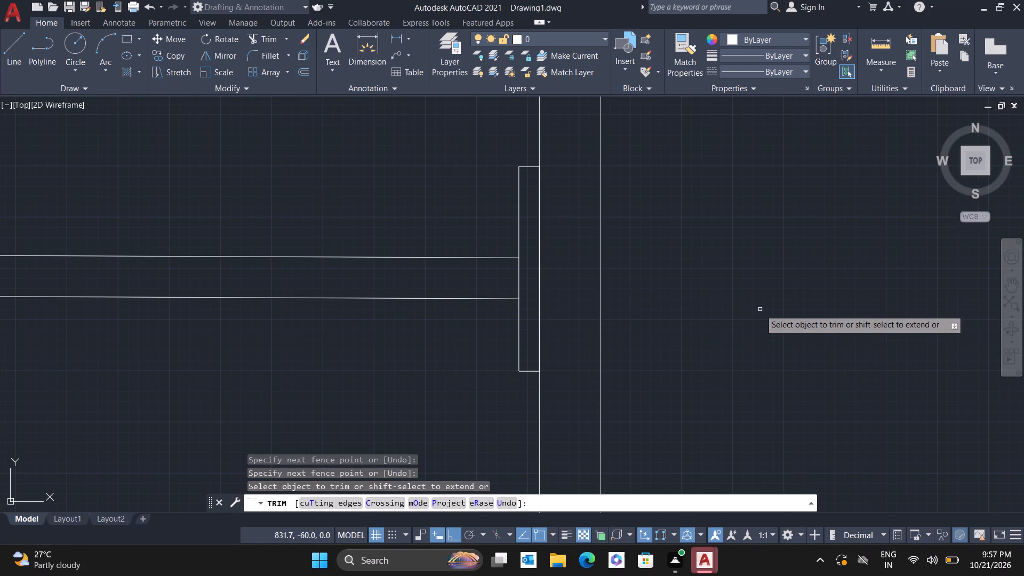
scroll(760, 310, "down", 5)
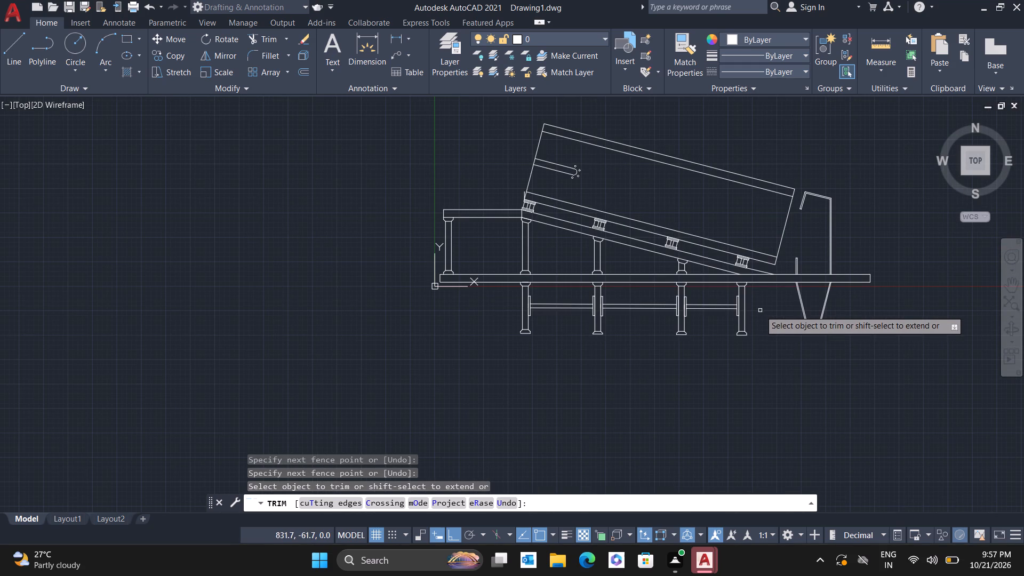
scroll(714, 332, "down", 1)
scroll(700, 369, "up", 1)
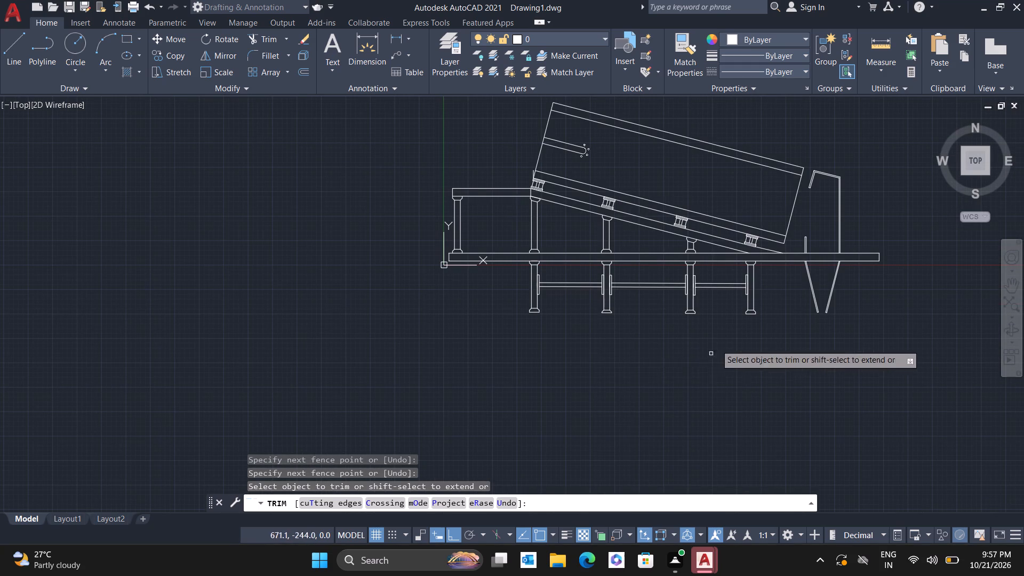
key("Escape")
Look over the whole side view, including the lower legs and braces, for leftover lines and remaining work.
middle_click_drag(647, 173, 579, 251)
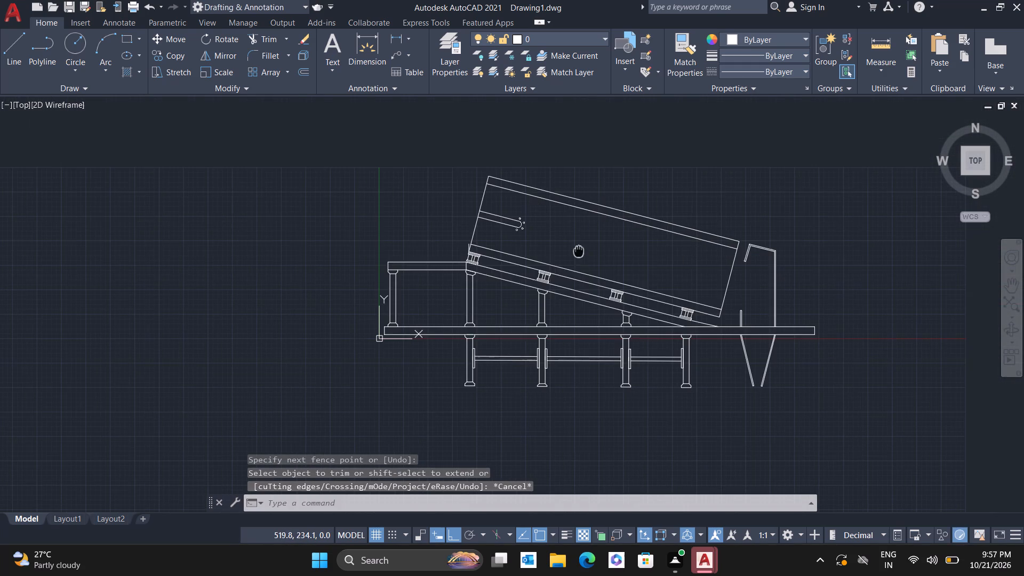
middle_click_drag(579, 251, 564, 249)
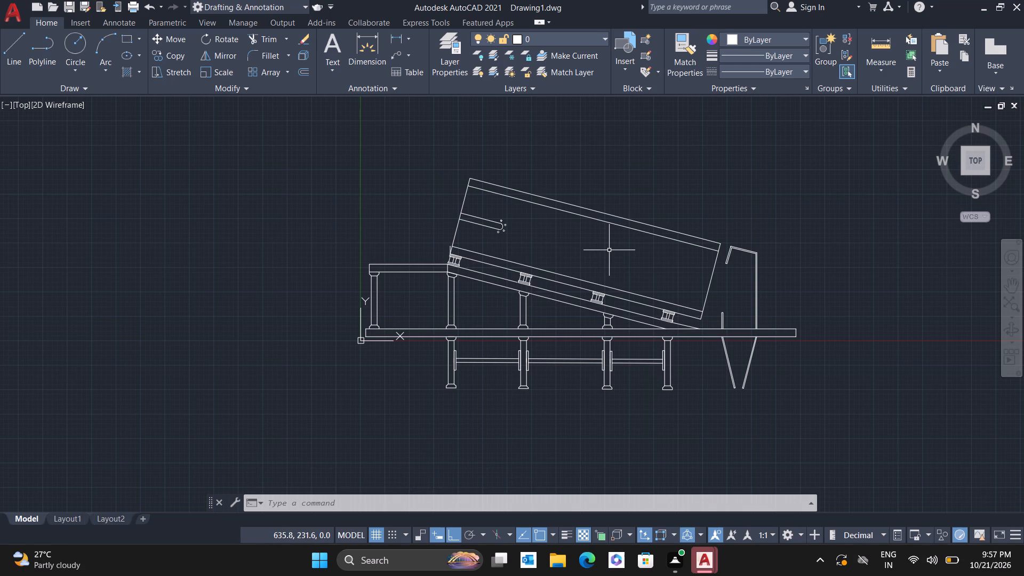
scroll(532, 310, "up", 1)
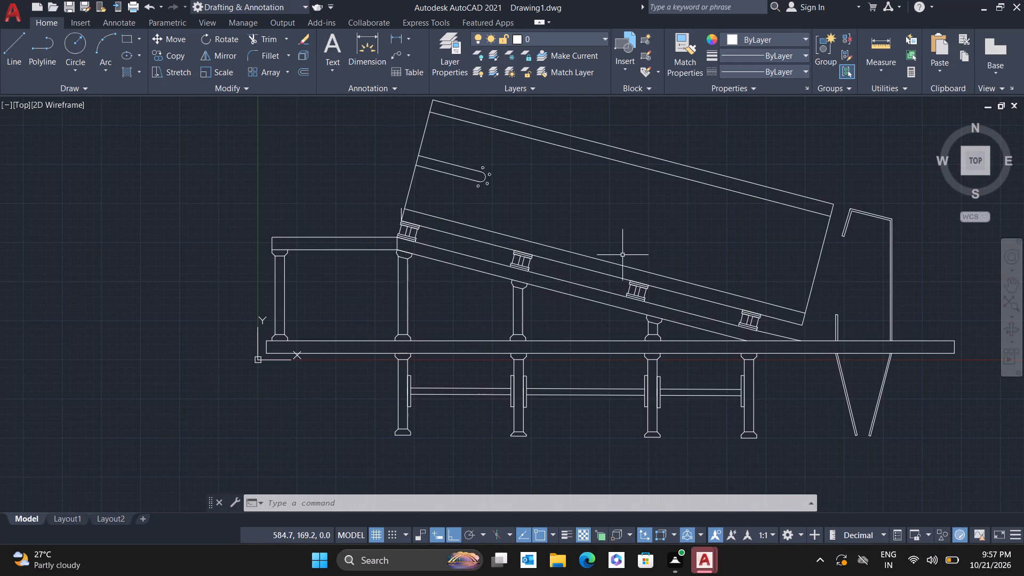
scroll(621, 250, "down", 2)
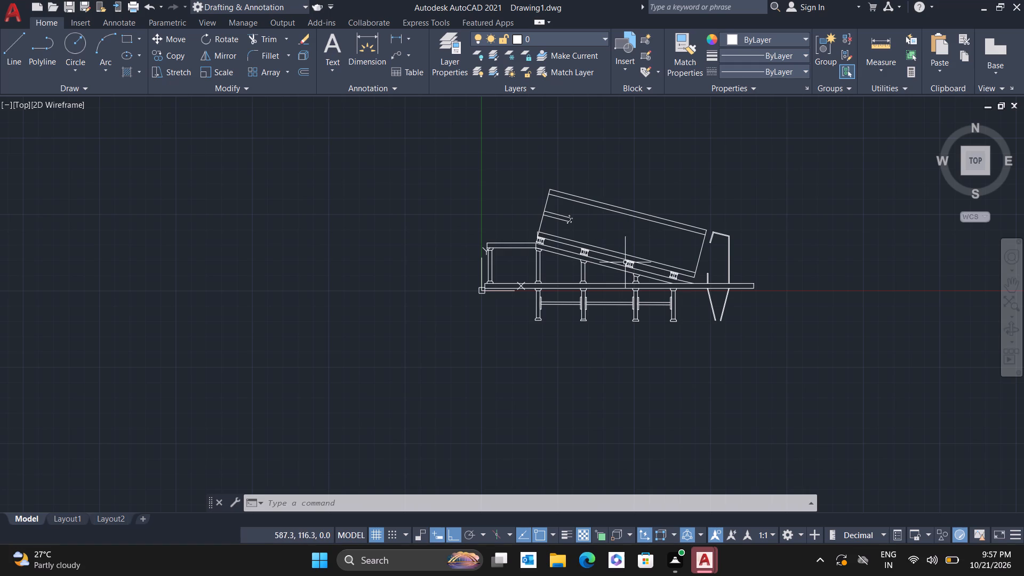
scroll(706, 279, "up", 1)
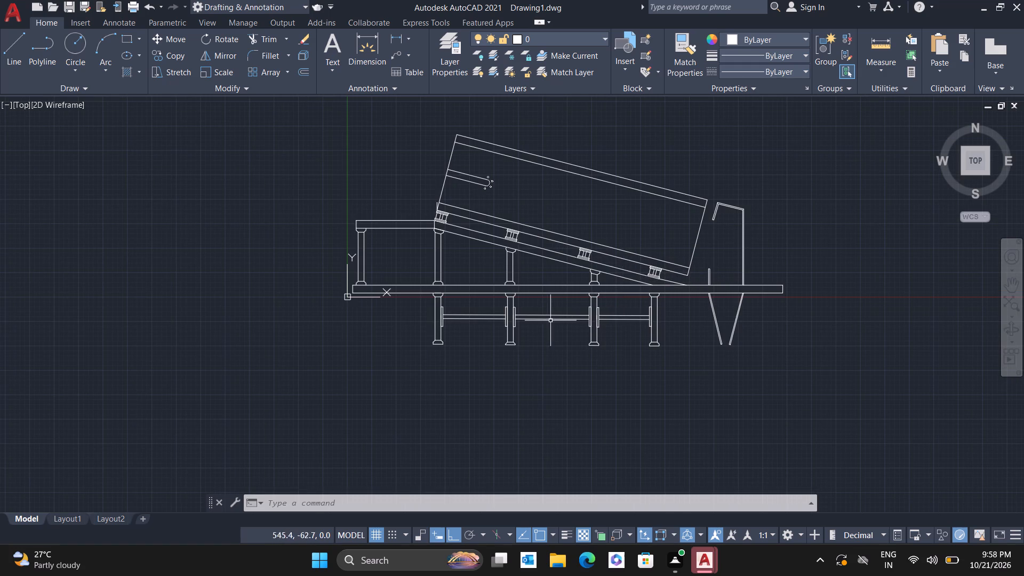
scroll(526, 349, "up", 2)
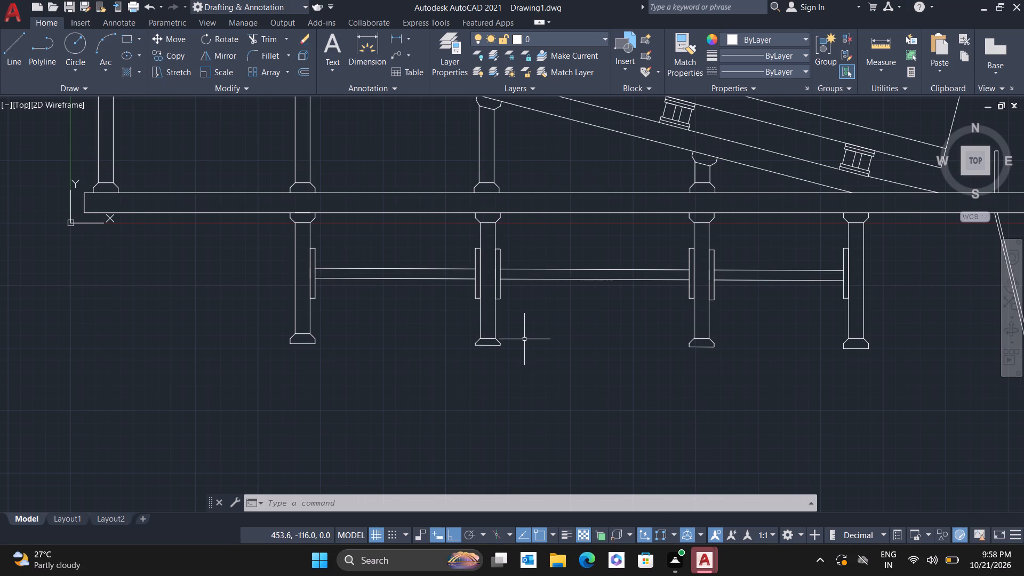
scroll(524, 339, "down", 1)
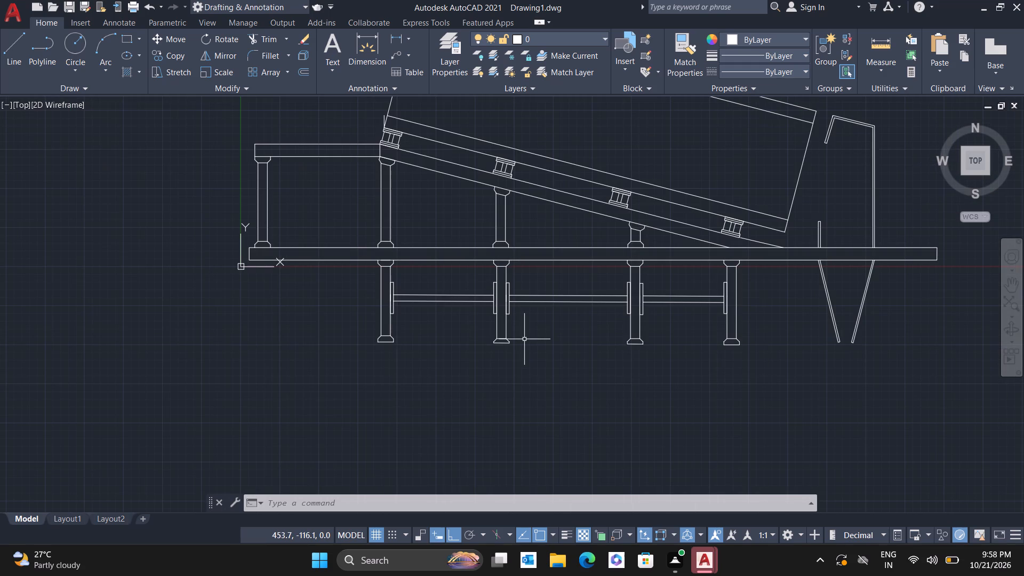
scroll(524, 339, "up", 1)
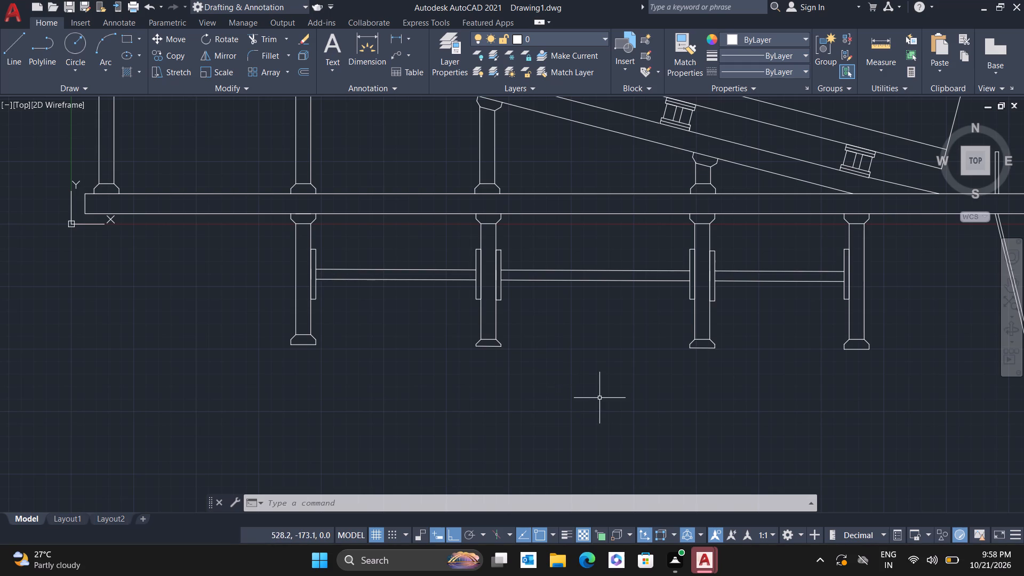
scroll(620, 375, "down", 1)
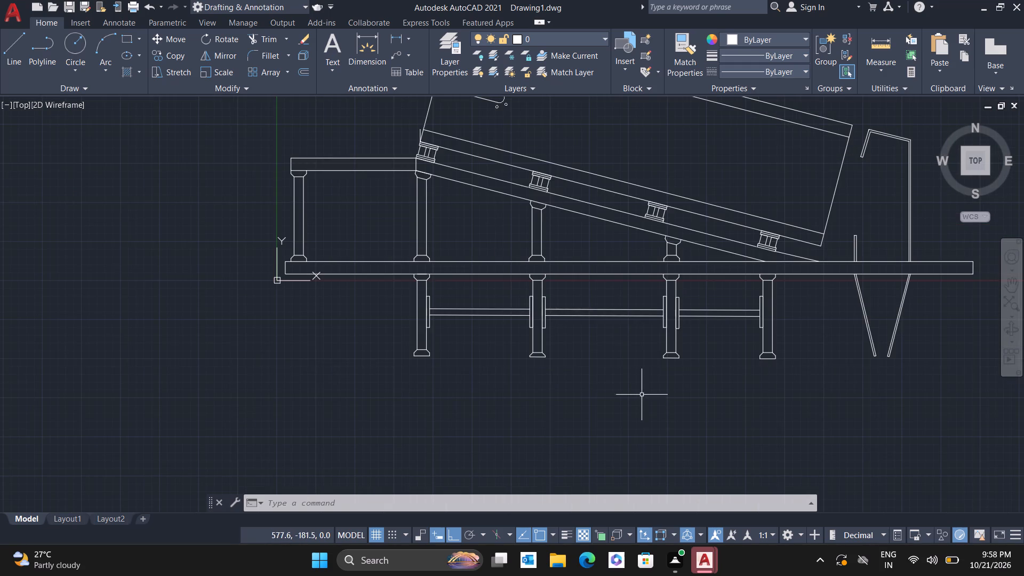
scroll(646, 401, "down", 1)
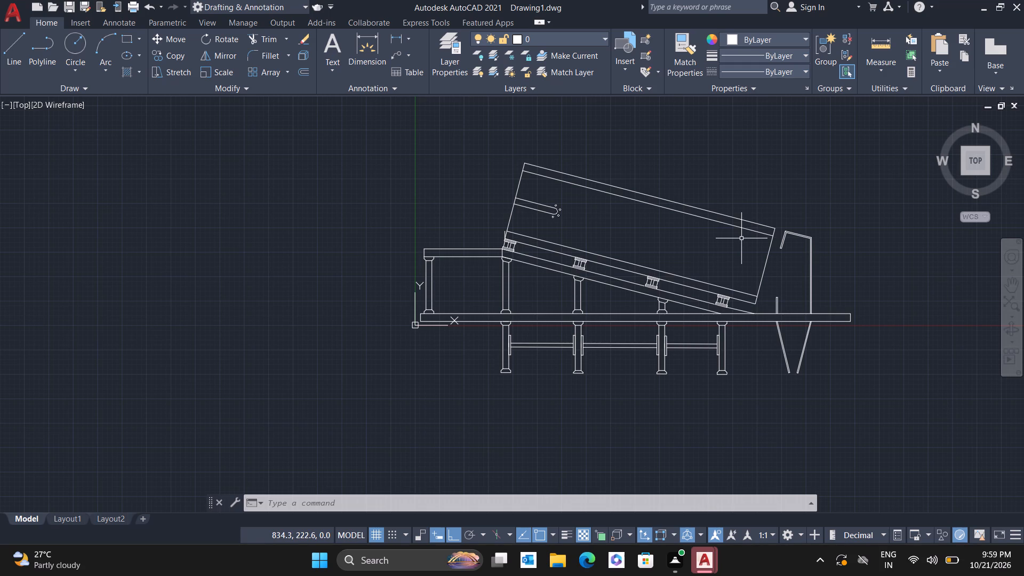
Erase the short stray vertical line at the inclined body's lower corner, above the first support block.
scroll(553, 197, "up", 2)
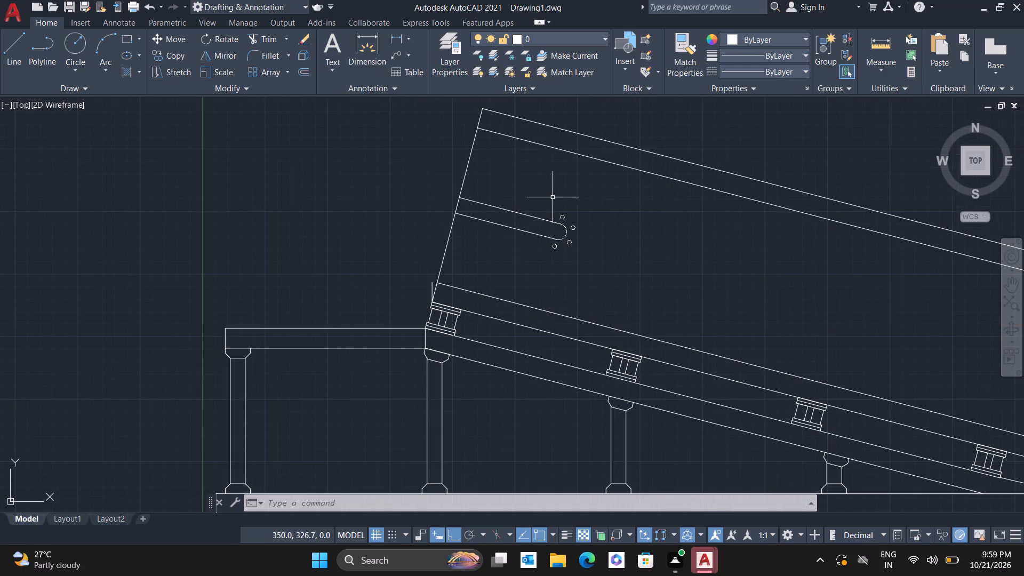
left_click(432, 285)
key("e")
key("Return")
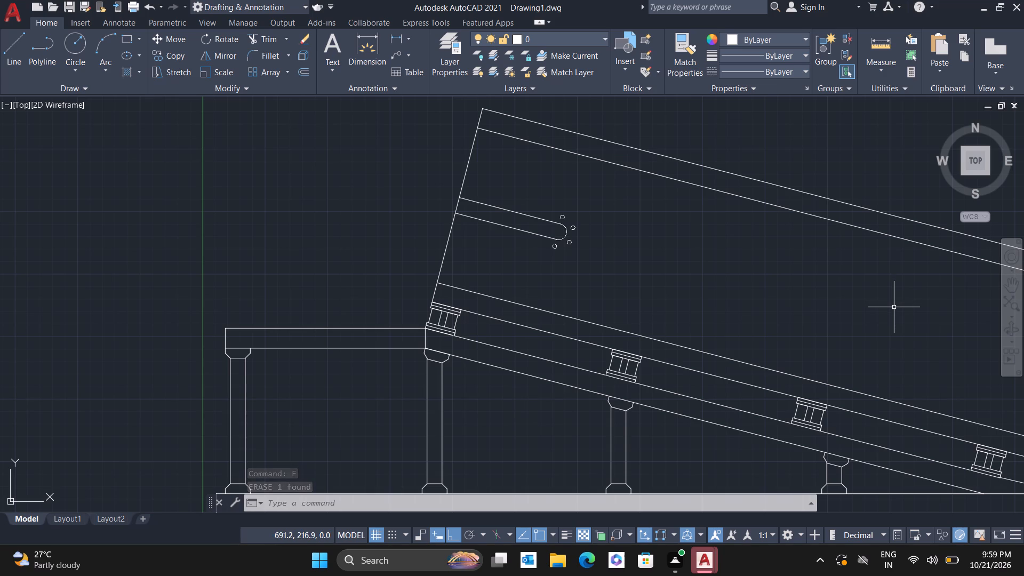
Add a horizontal linear dimension for the base beam's full length, placed below the lower legs.
scroll(736, 271, "down", 2)
middle_click_drag(798, 290, 572, 203)
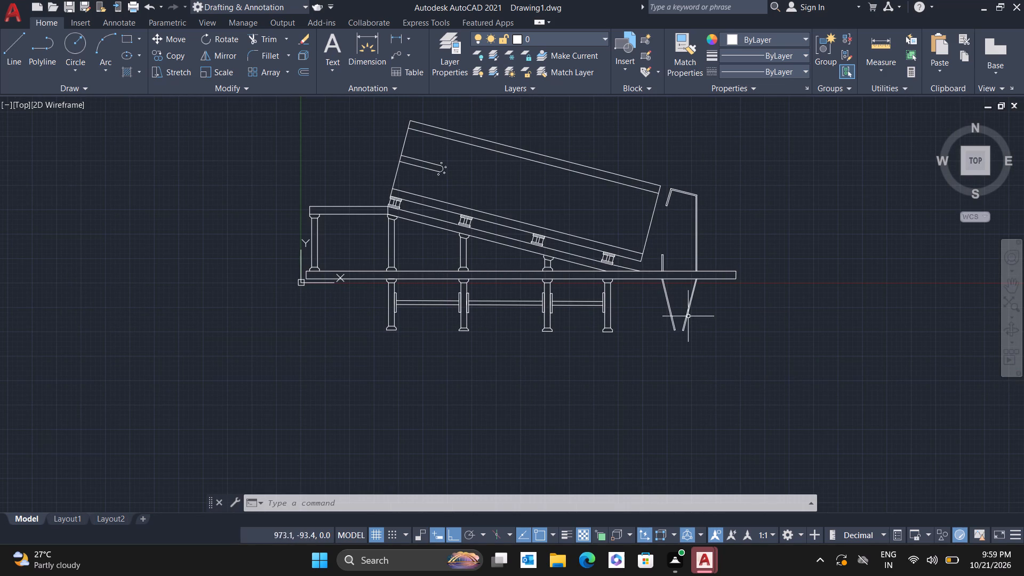
scroll(691, 310, "up", 1)
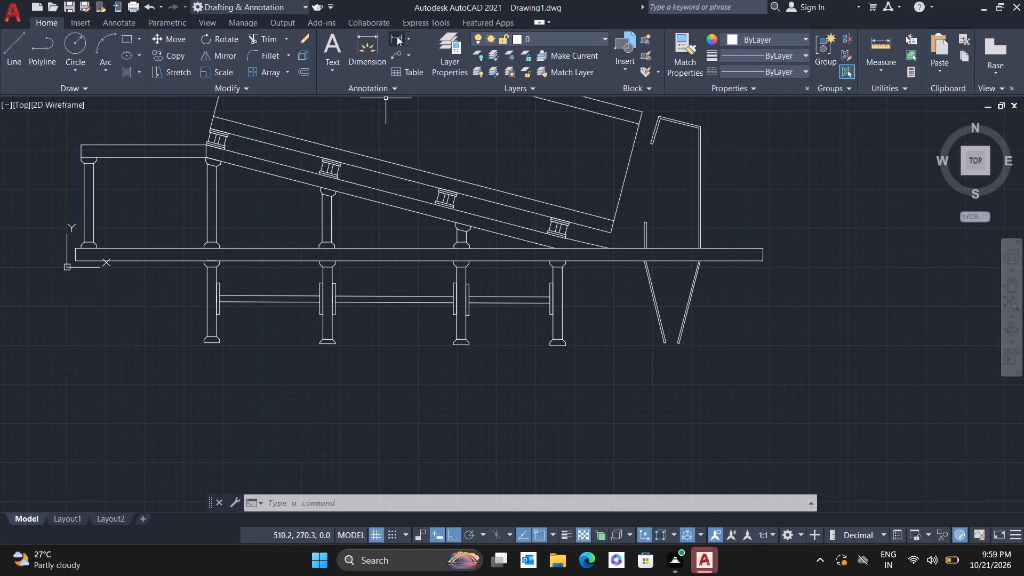
left_click(397, 41)
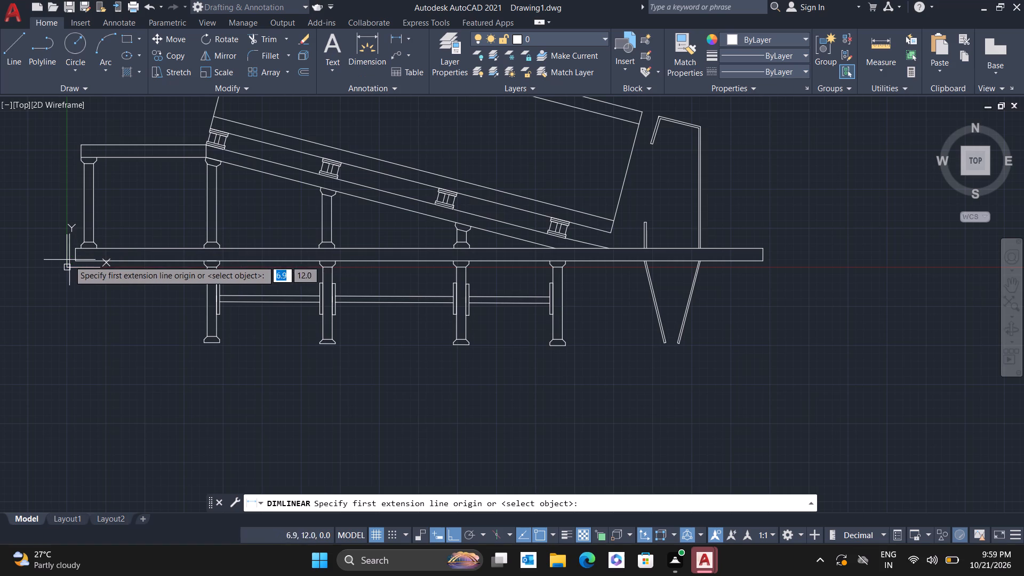
left_click(76, 255)
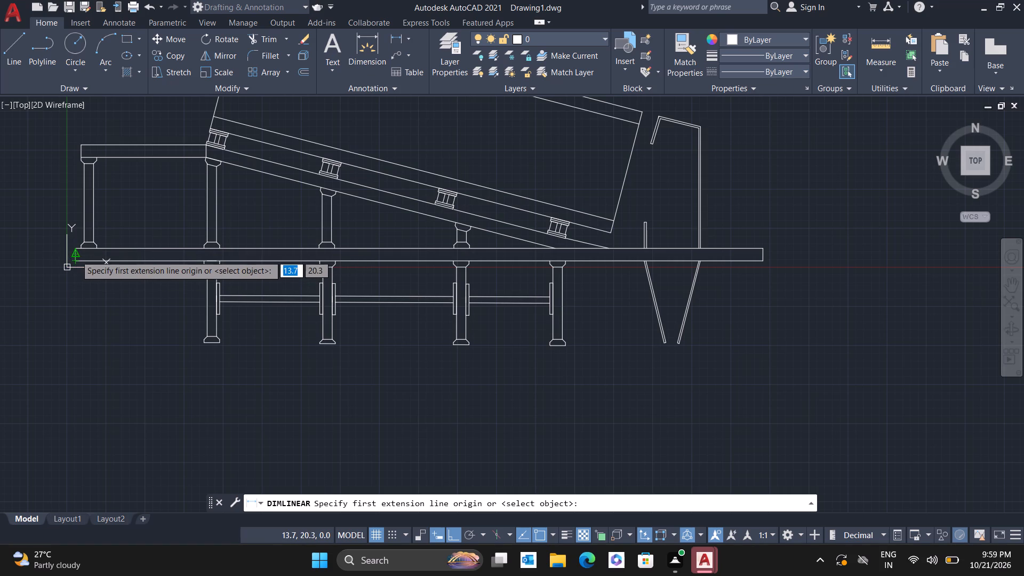
left_click(765, 254)
left_click(732, 387)
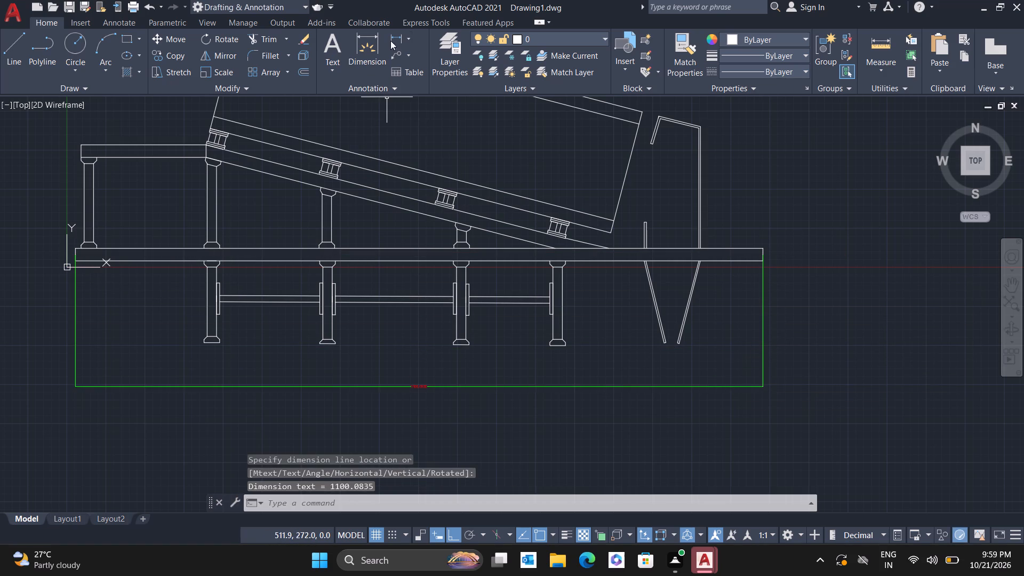
Add horizontal linear dimensions below the brace between the first and second lower legs and the brace between the second and third.
key("space")
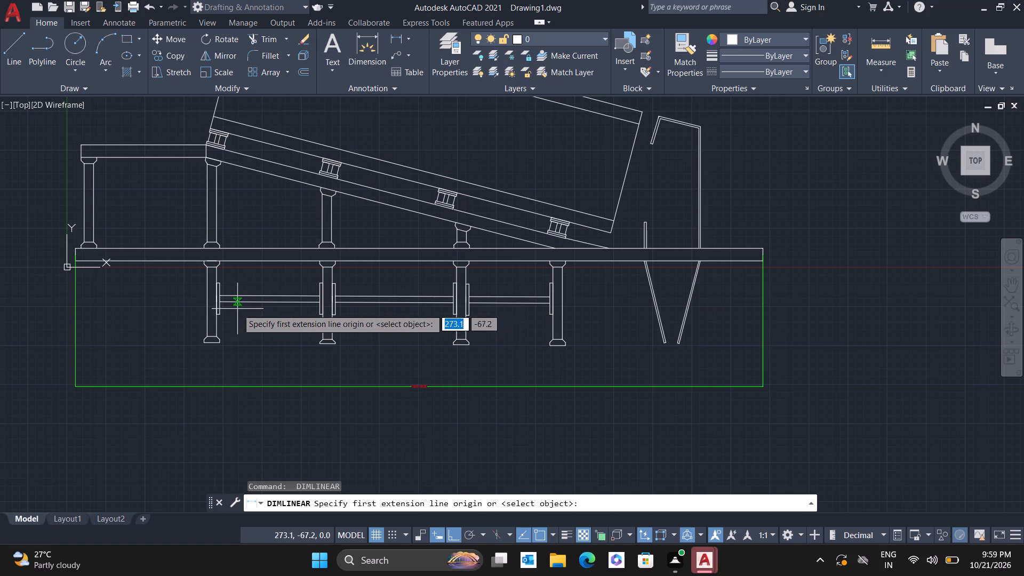
left_click(219, 303)
left_click(322, 302)
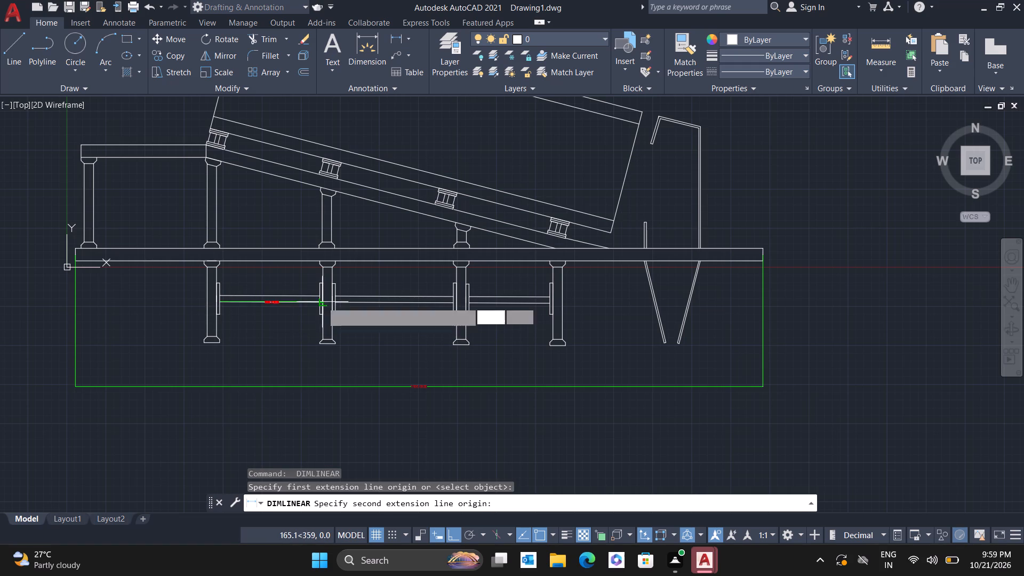
left_click(305, 325)
key("space")
left_click(337, 302)
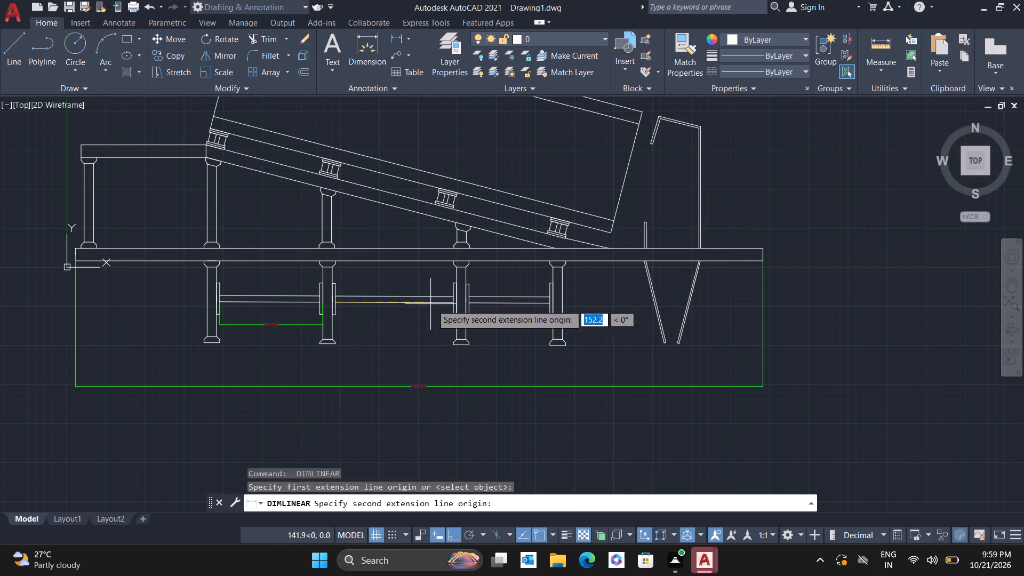
left_click(455, 302)
left_click(432, 356)
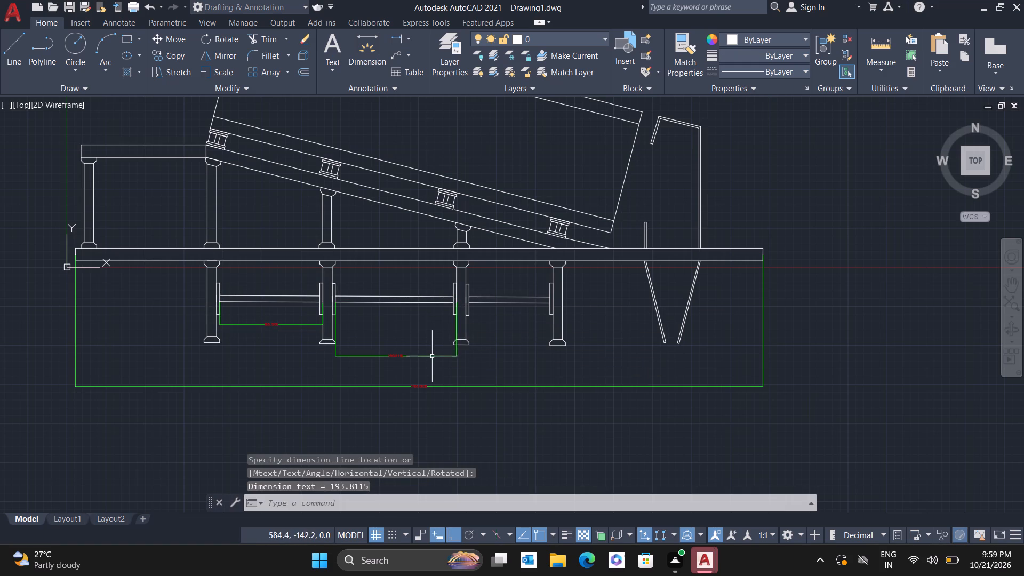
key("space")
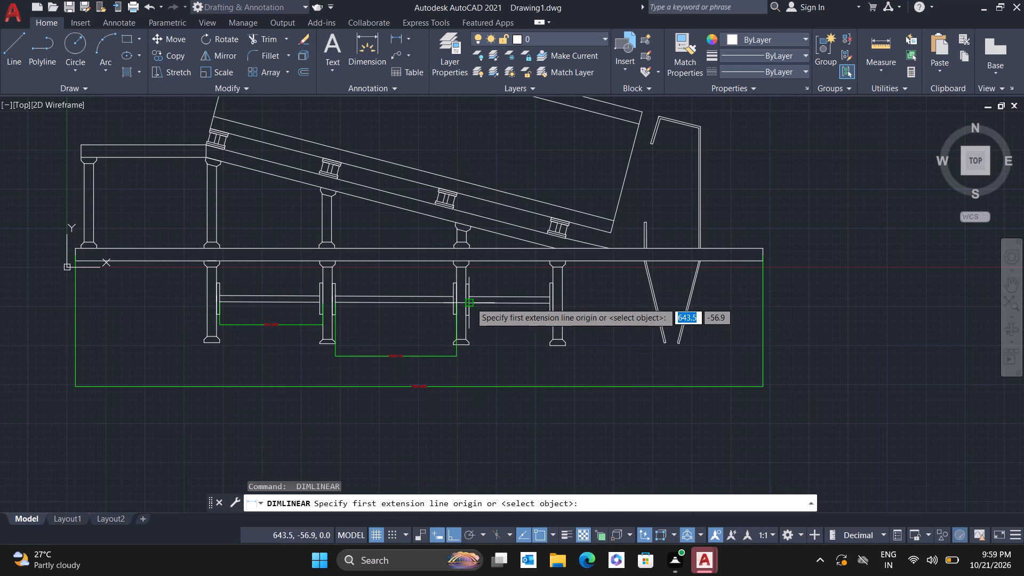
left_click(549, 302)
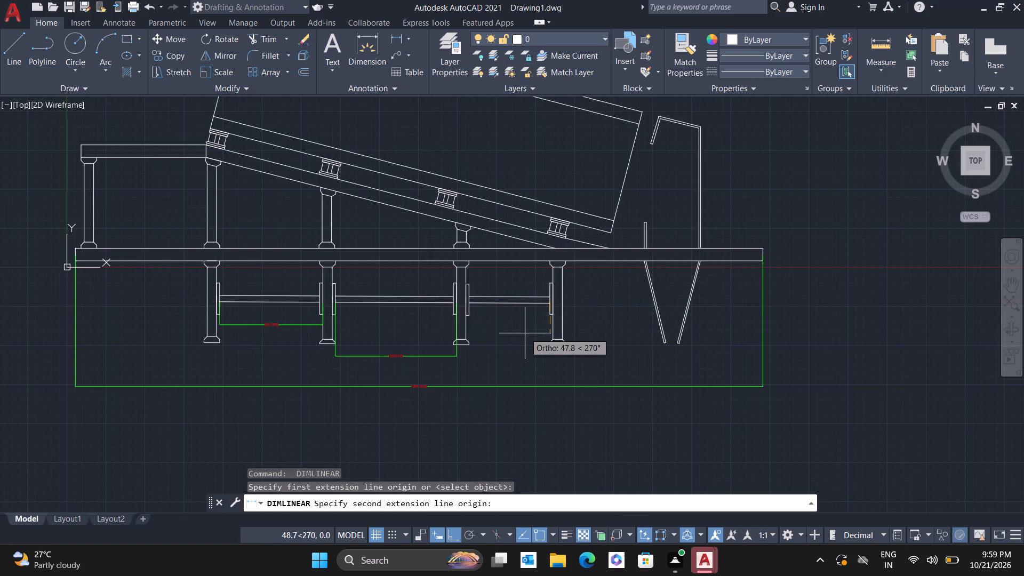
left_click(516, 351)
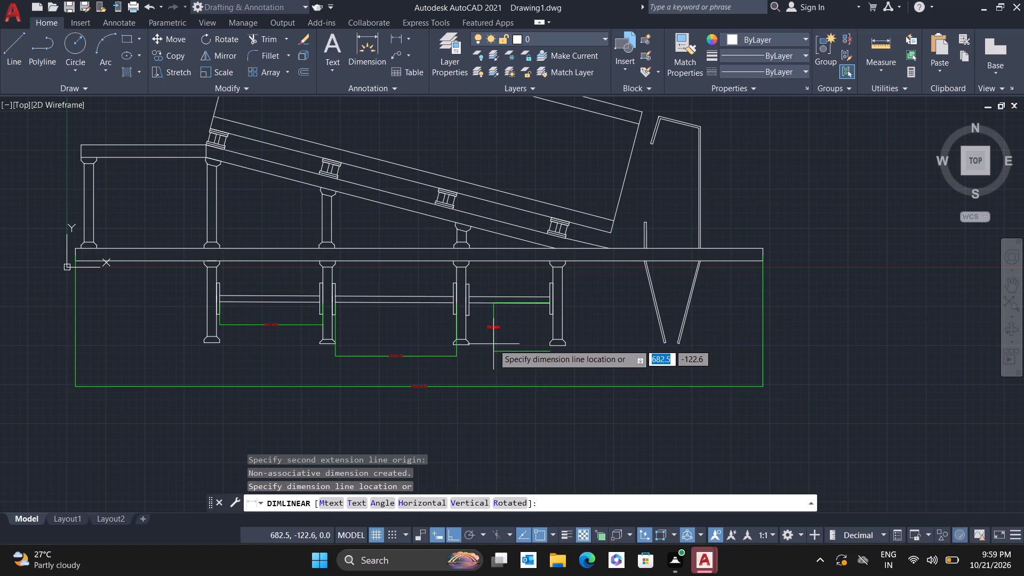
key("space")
Add a horizontal linear dimension below the brace between the third and fourth lower legs.
key("space")
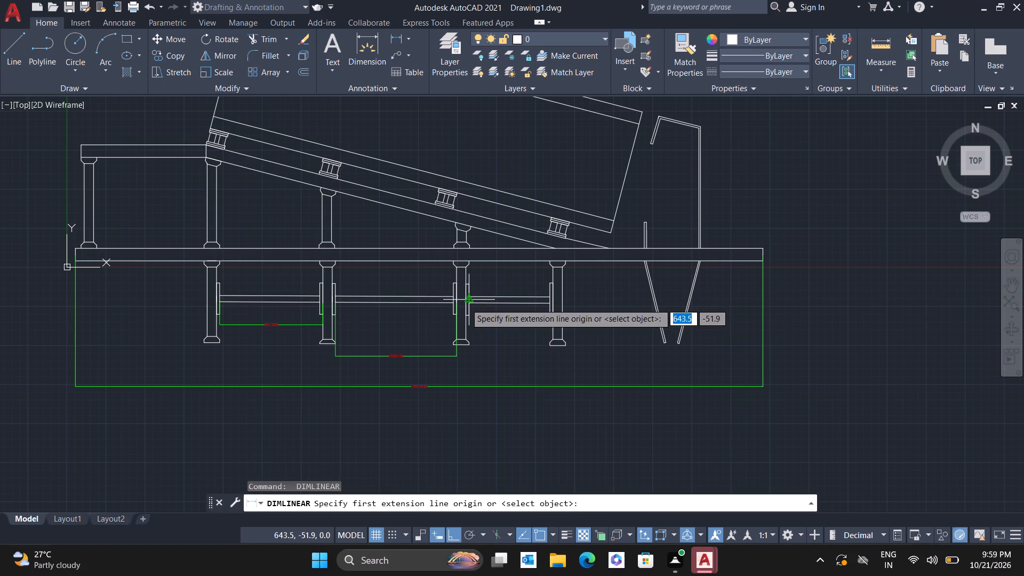
left_click(465, 303)
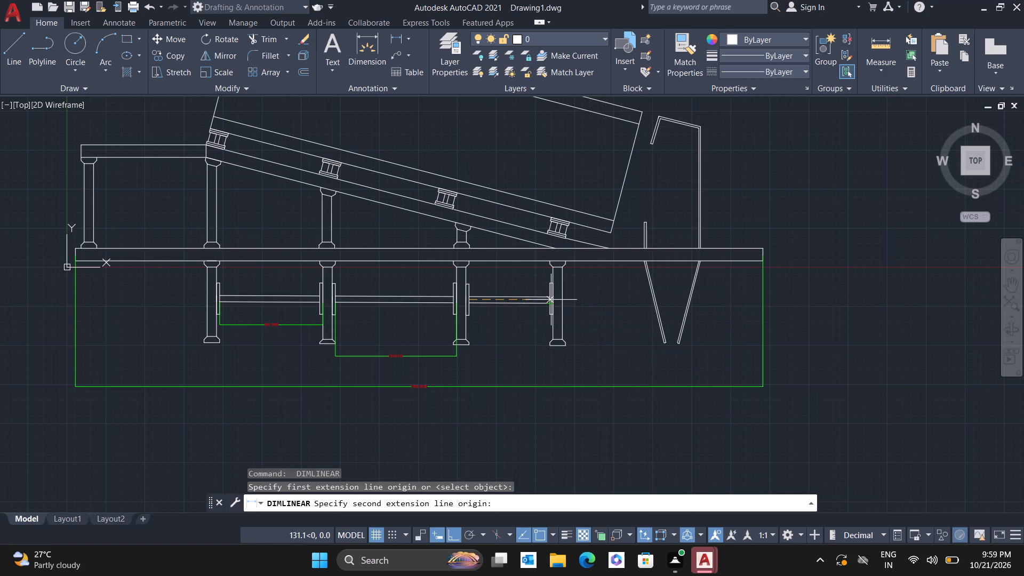
left_click(551, 299)
left_click(532, 354)
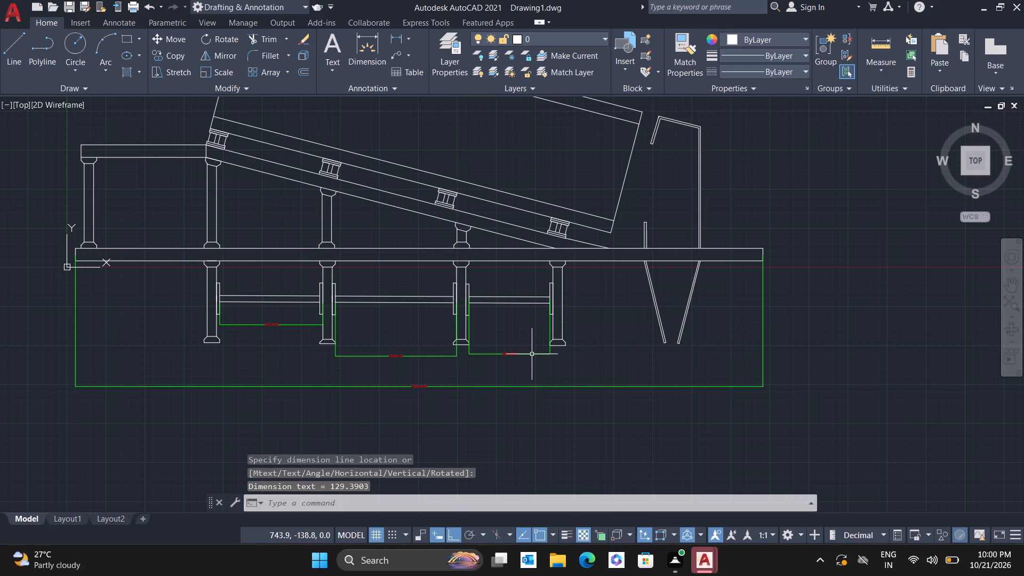
Add a horizontal linear dimension for the upper platform's full length, placed just above its top edge.
key("space")
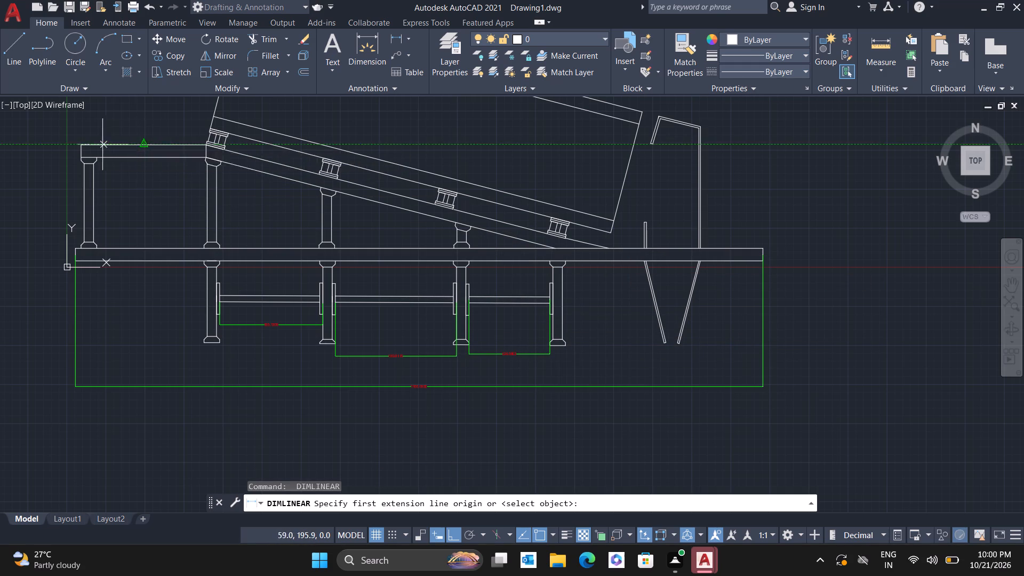
left_click(85, 145)
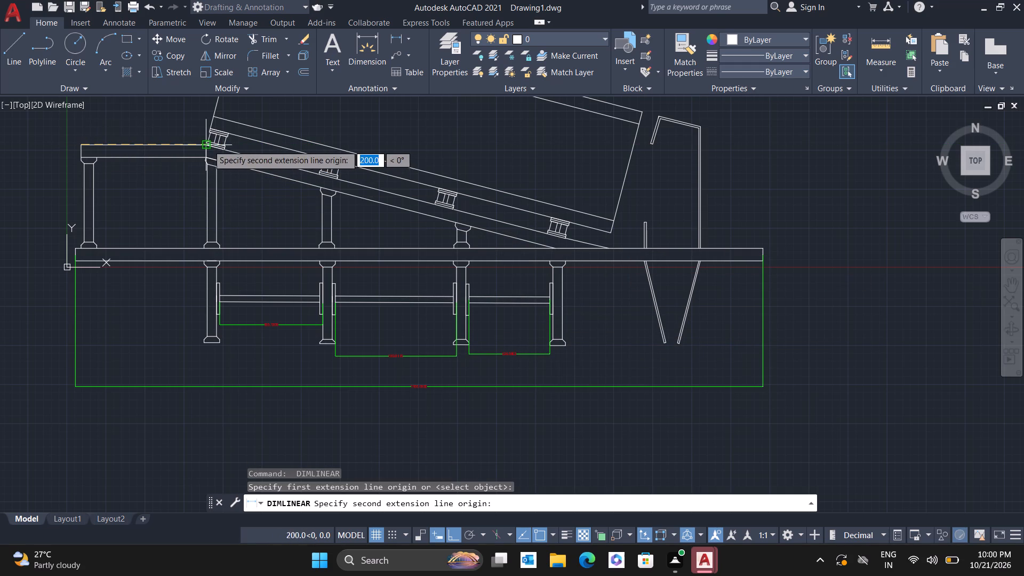
left_click(208, 145)
left_click(157, 121)
Add an aligned dimension along the full sloping top edge of the inclined body, offset above it.
key("space")
scroll(319, 146, "down", 1)
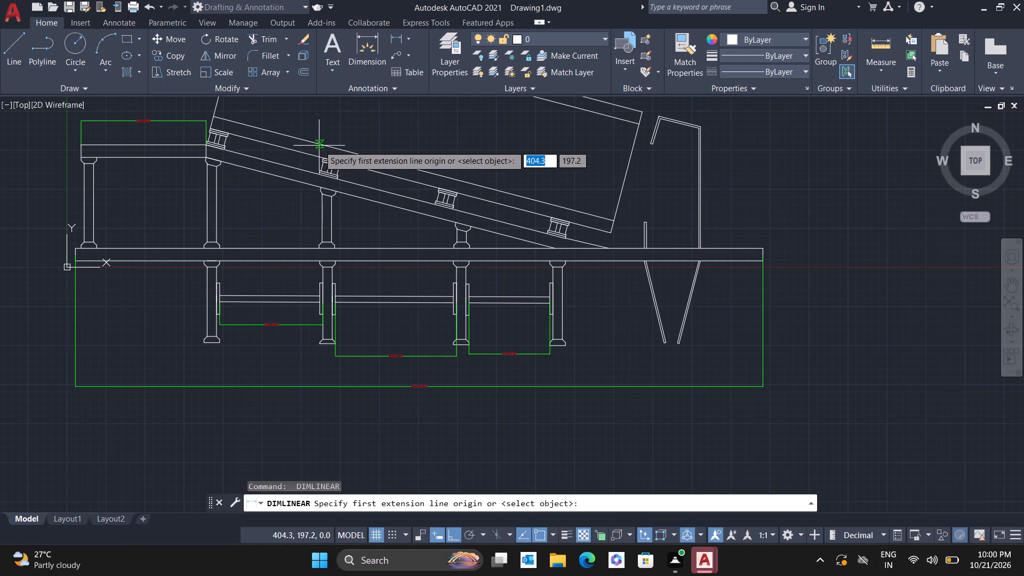
middle_click_drag(313, 150, 245, 207)
key("space")
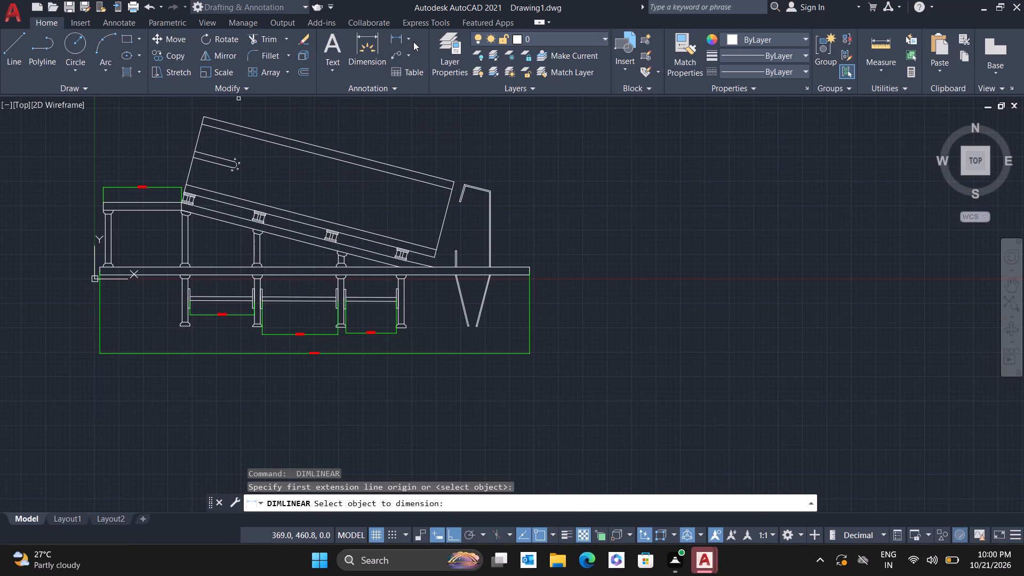
left_click(409, 41)
left_click(409, 41)
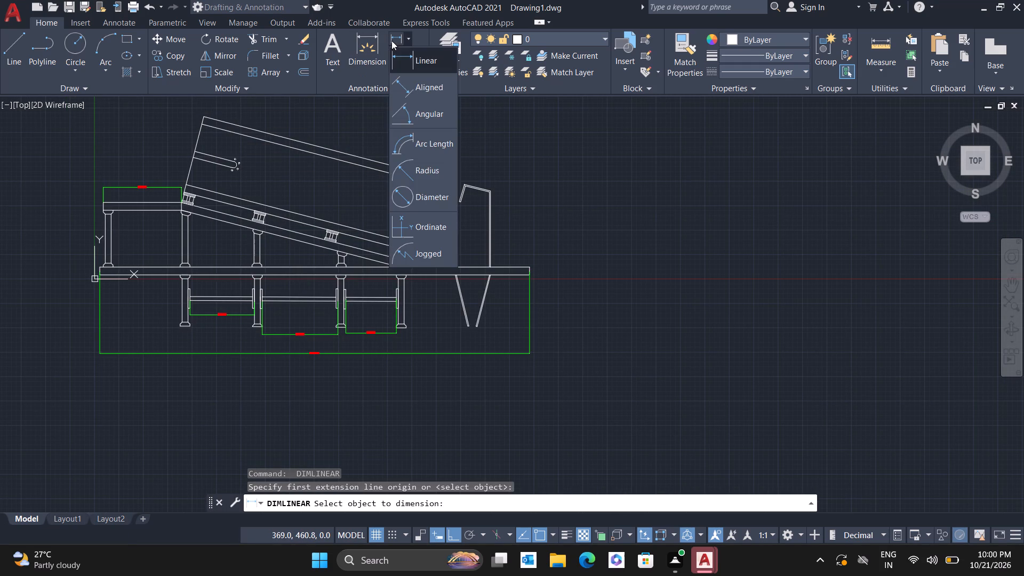
left_click(403, 87)
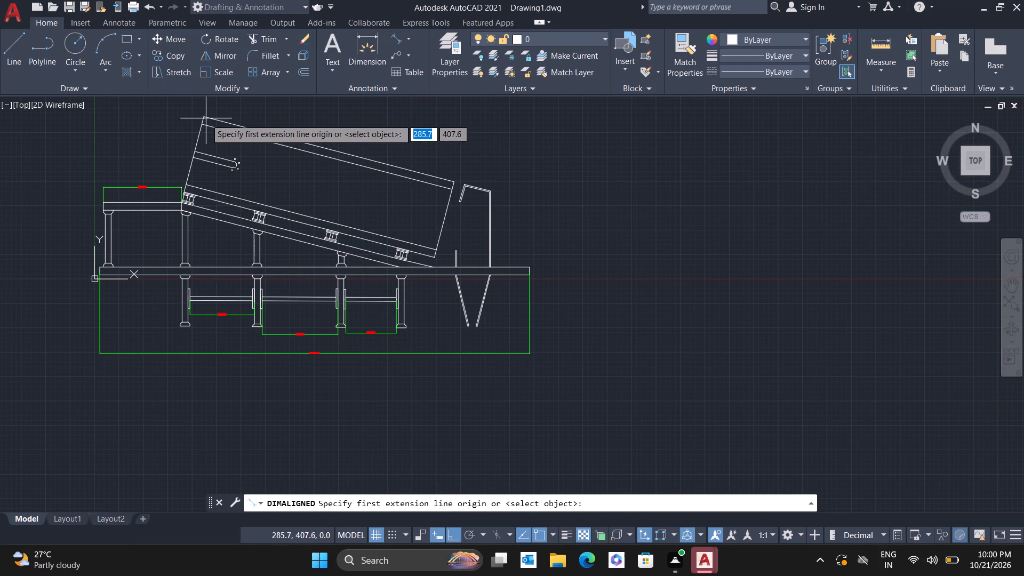
left_click(205, 113)
left_click(453, 179)
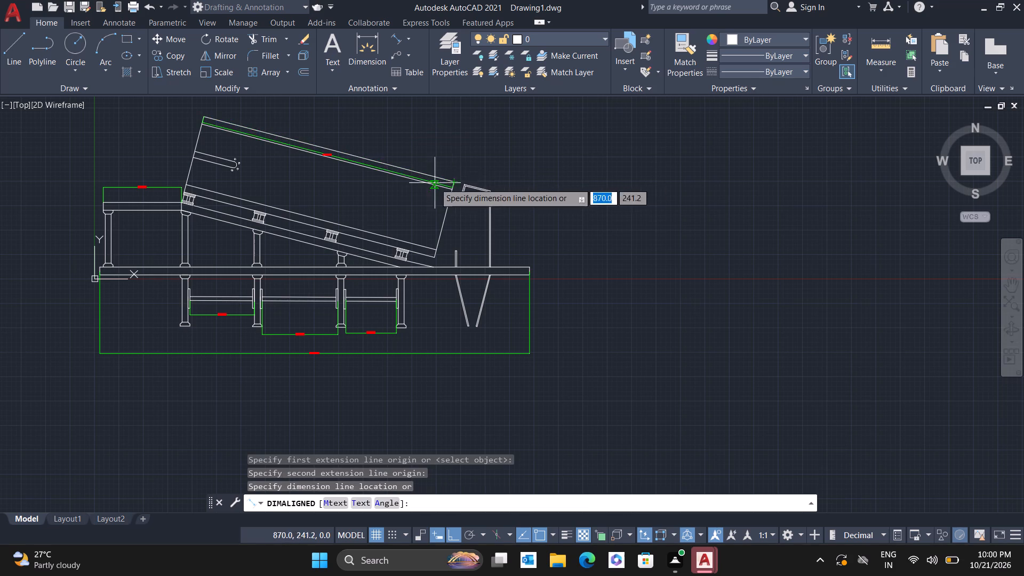
left_click(476, 146)
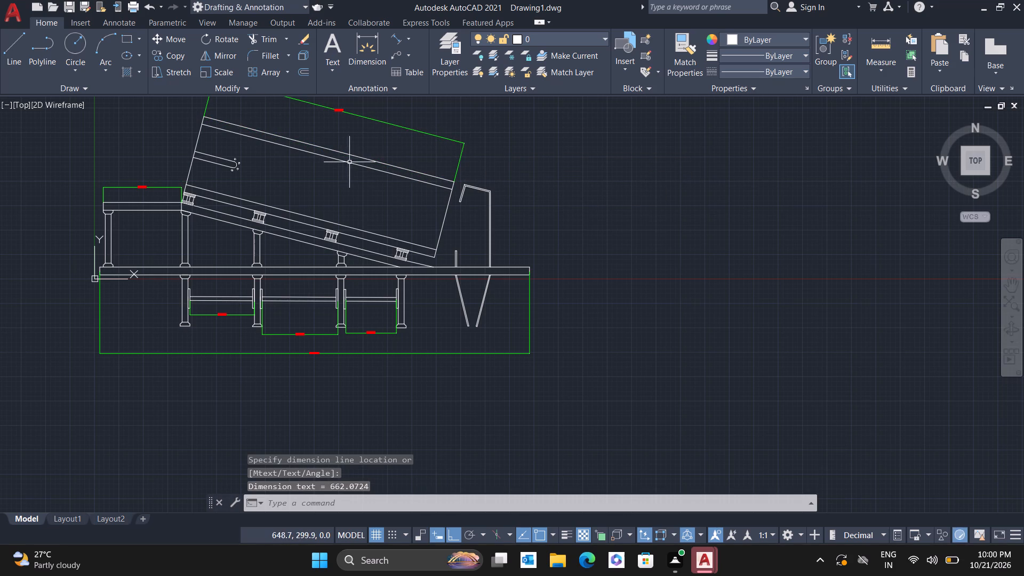
scroll(520, 266, "down", 1)
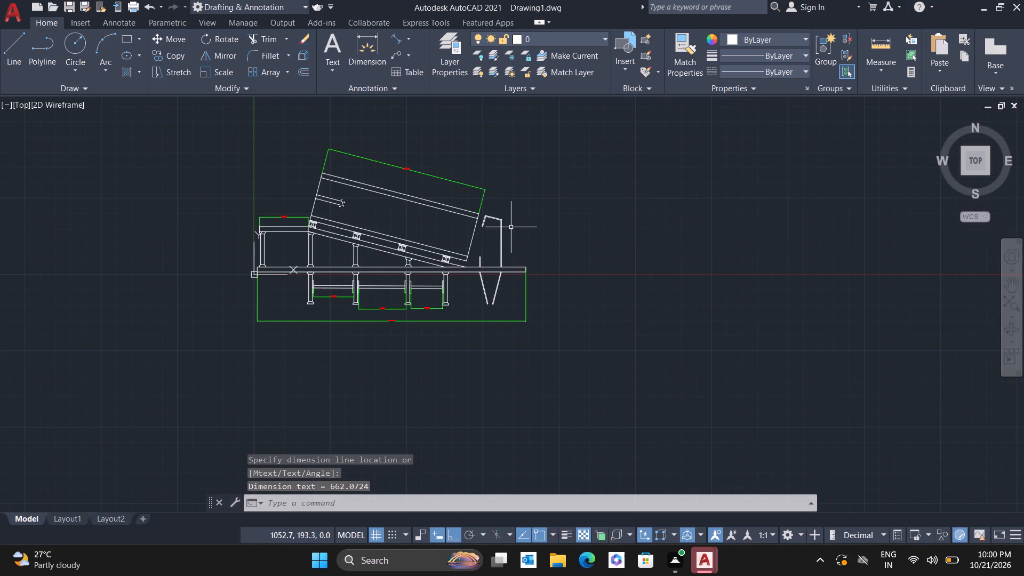